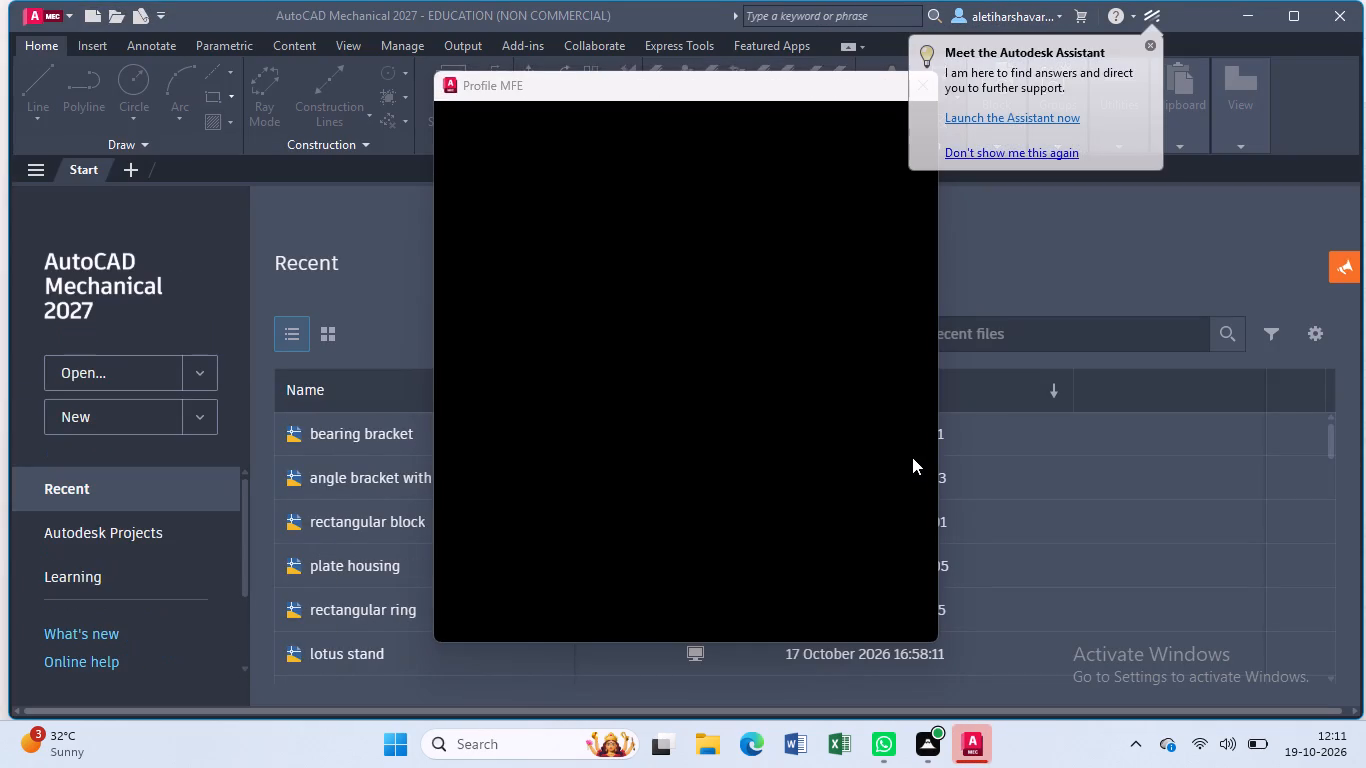
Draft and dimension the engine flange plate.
Dismiss the assistant tip and the blank profile window, and start a new drawing.
click(1146, 39)
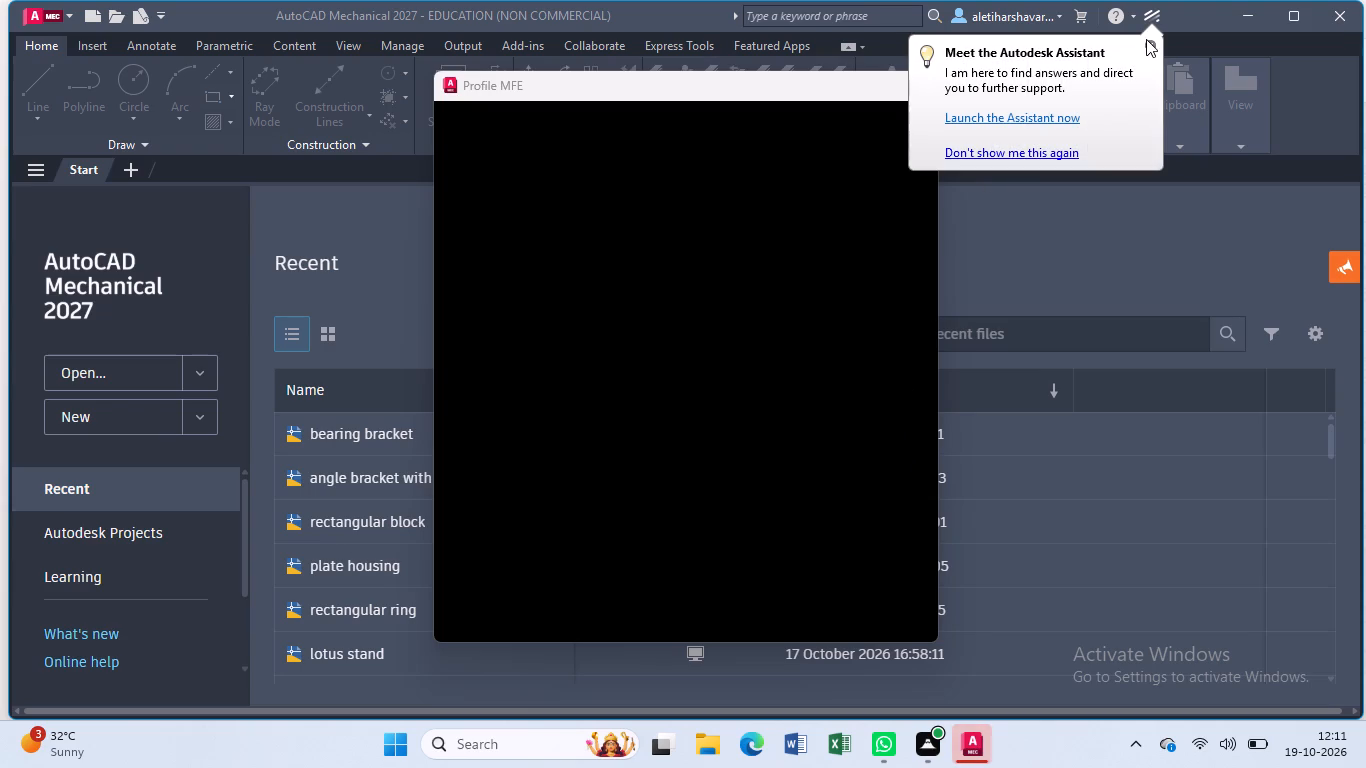
click(1149, 40)
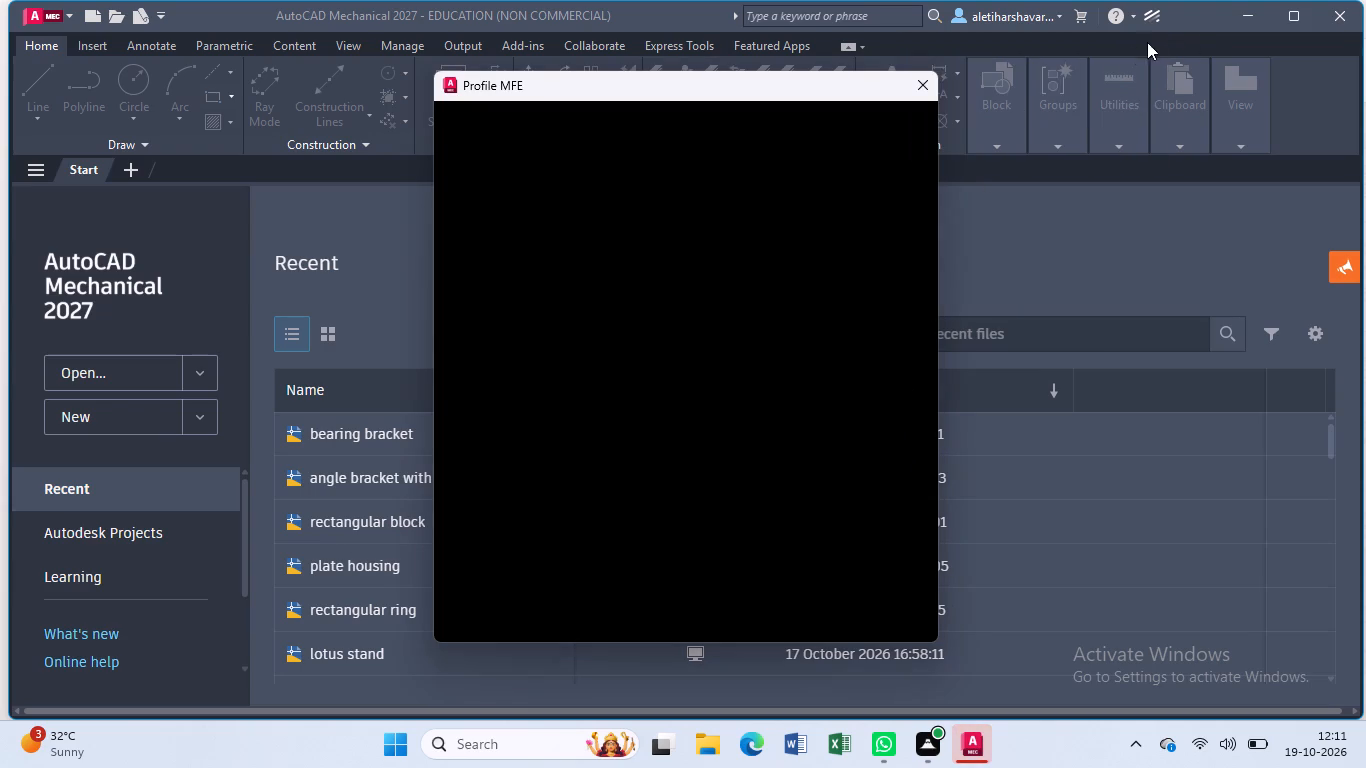
click(918, 85)
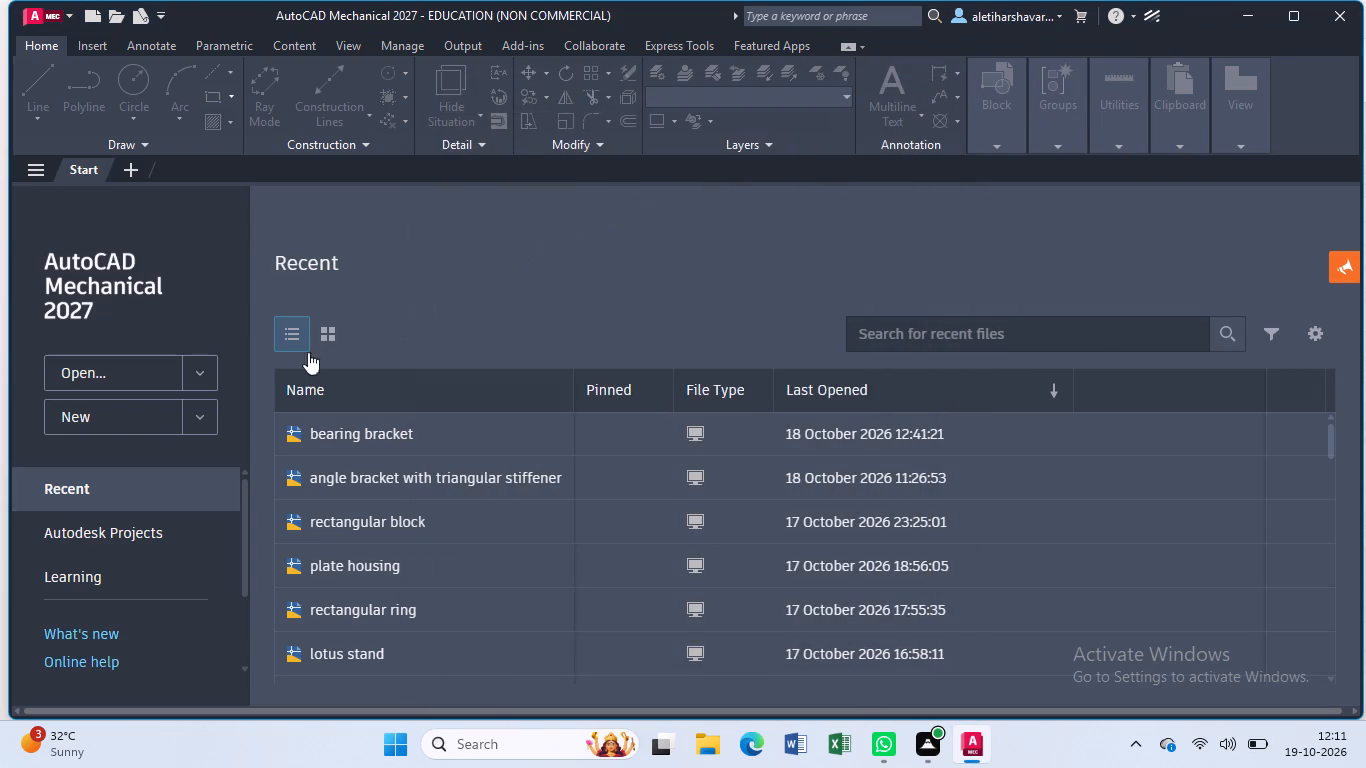
click(103, 424)
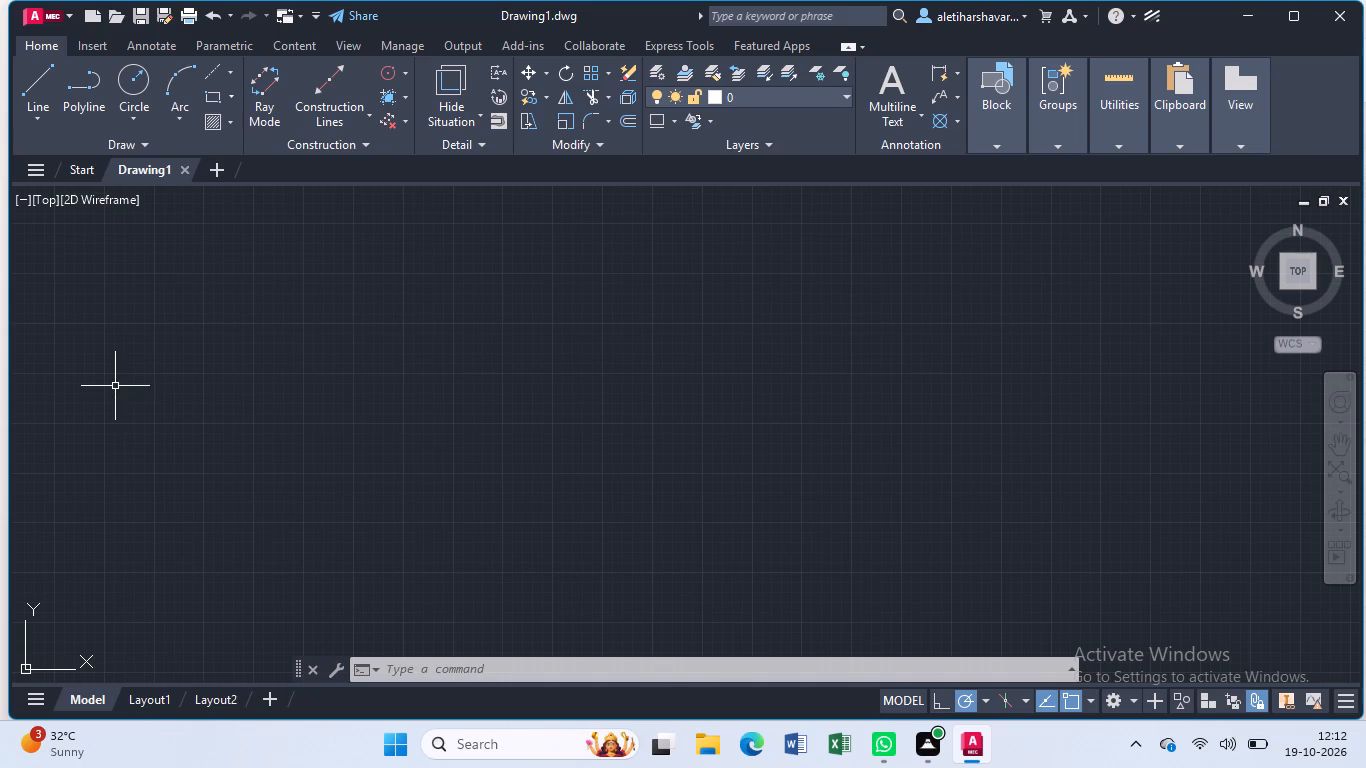
Turn on the log file and set the current linetype for new objects to AM_ISO08W050x2.
key(ctrl+1)
key(Escape)
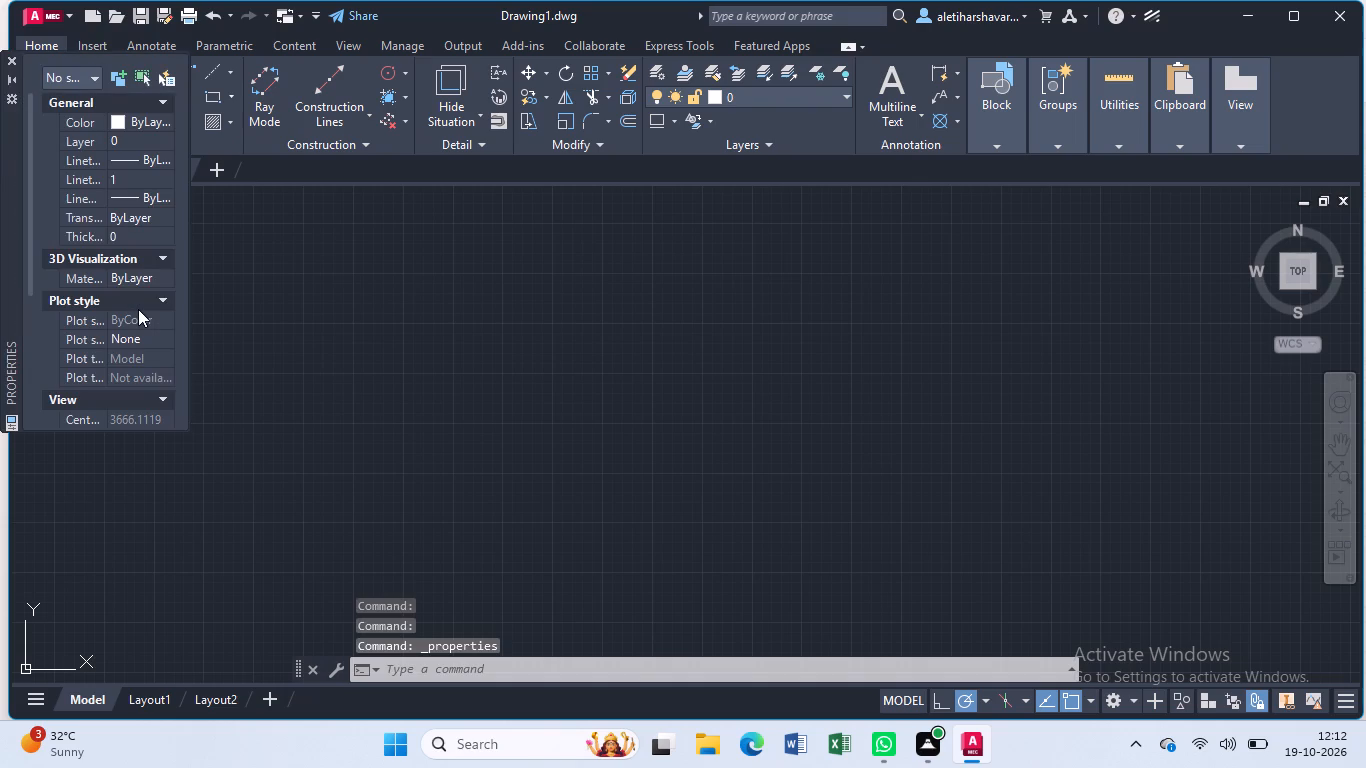
text(lo)
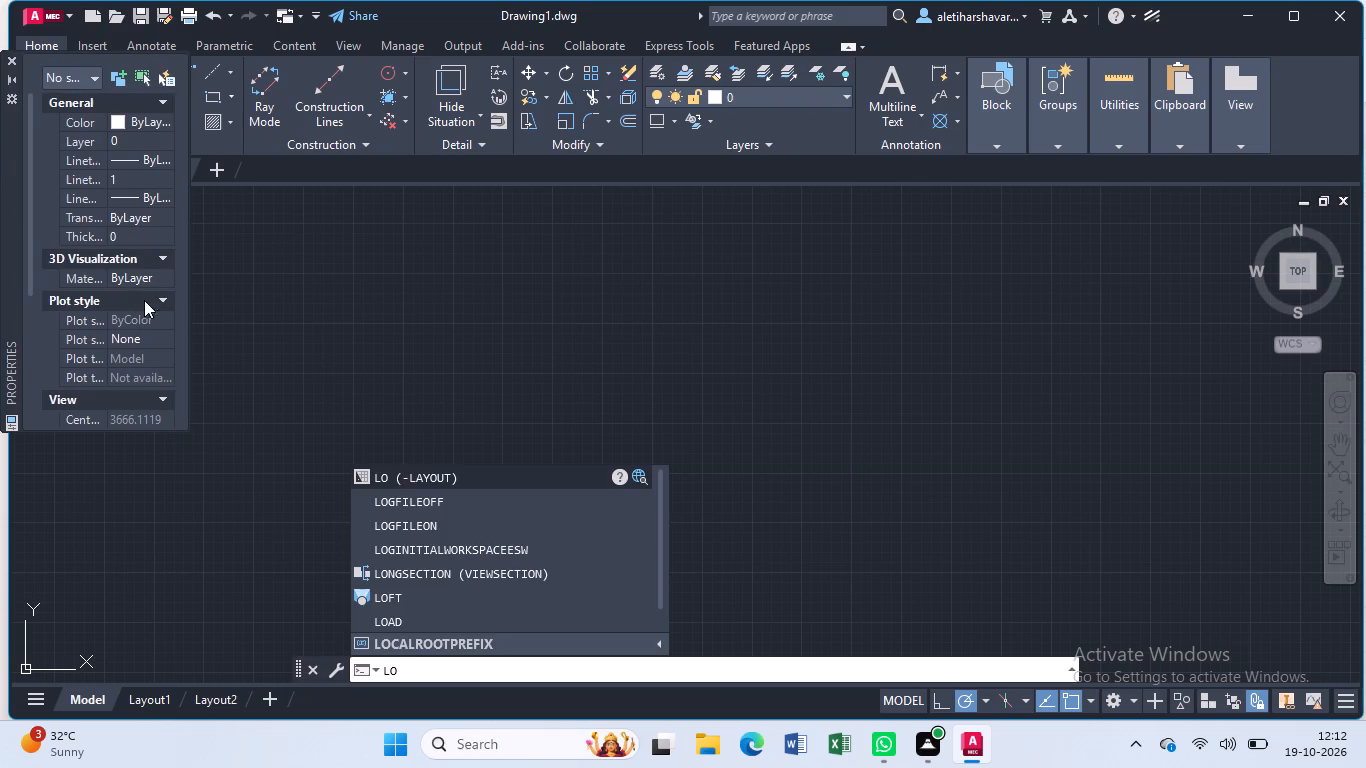
click(403, 525)
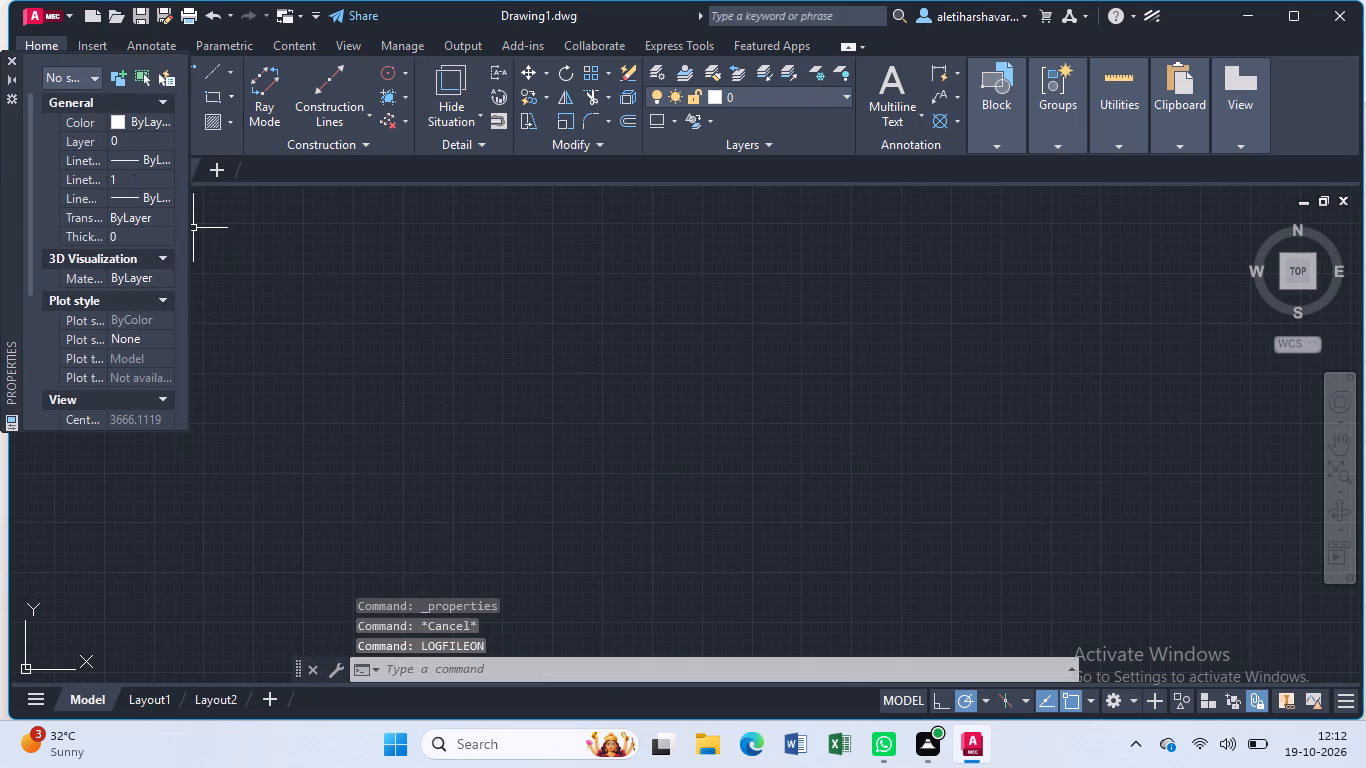
click(168, 156)
click(168, 156)
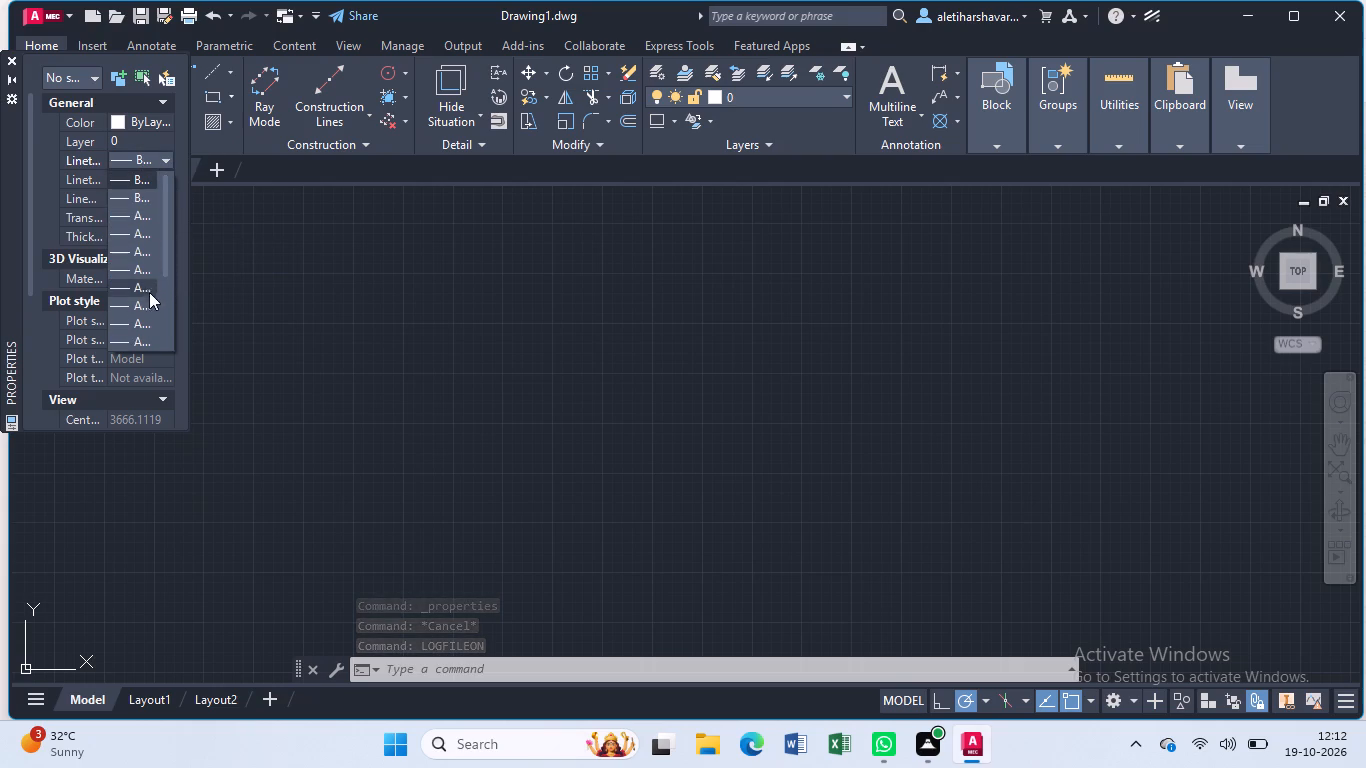
click(139, 322)
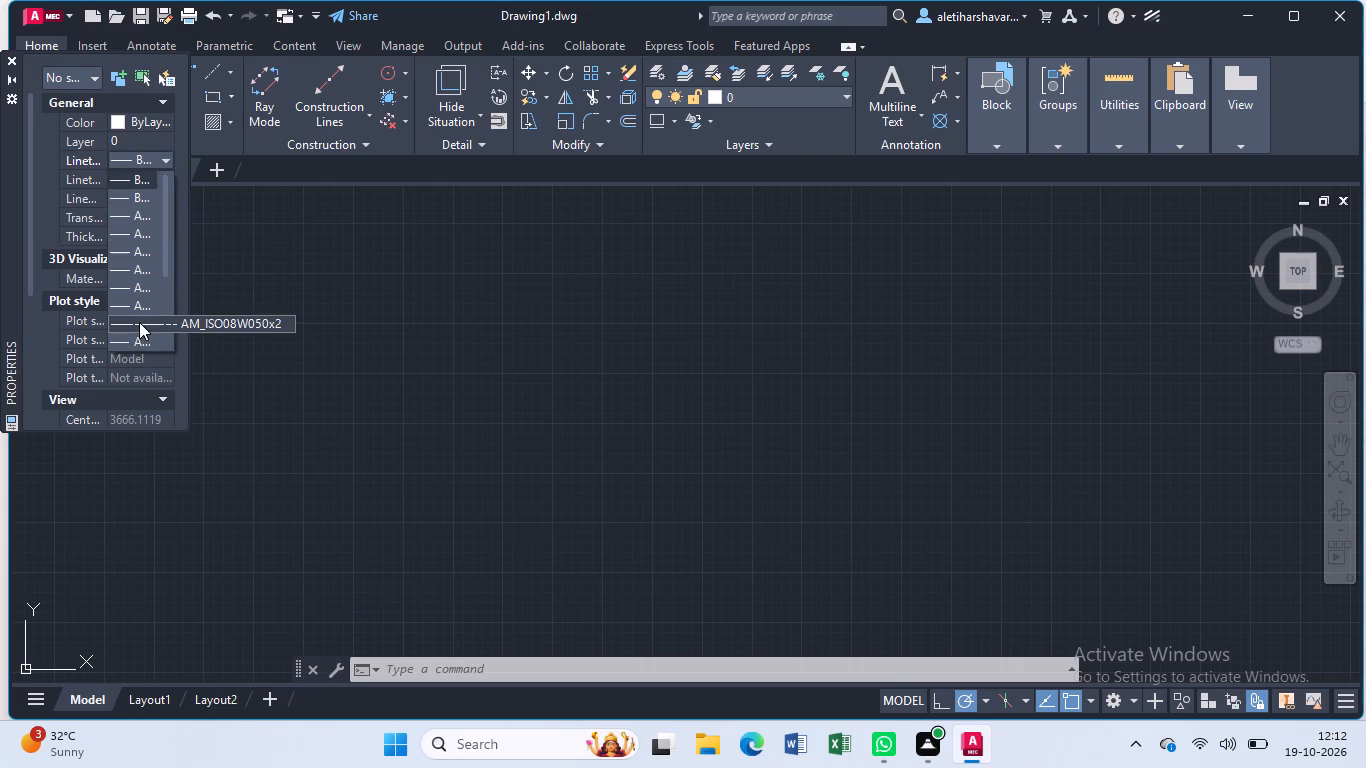
click(8, 60)
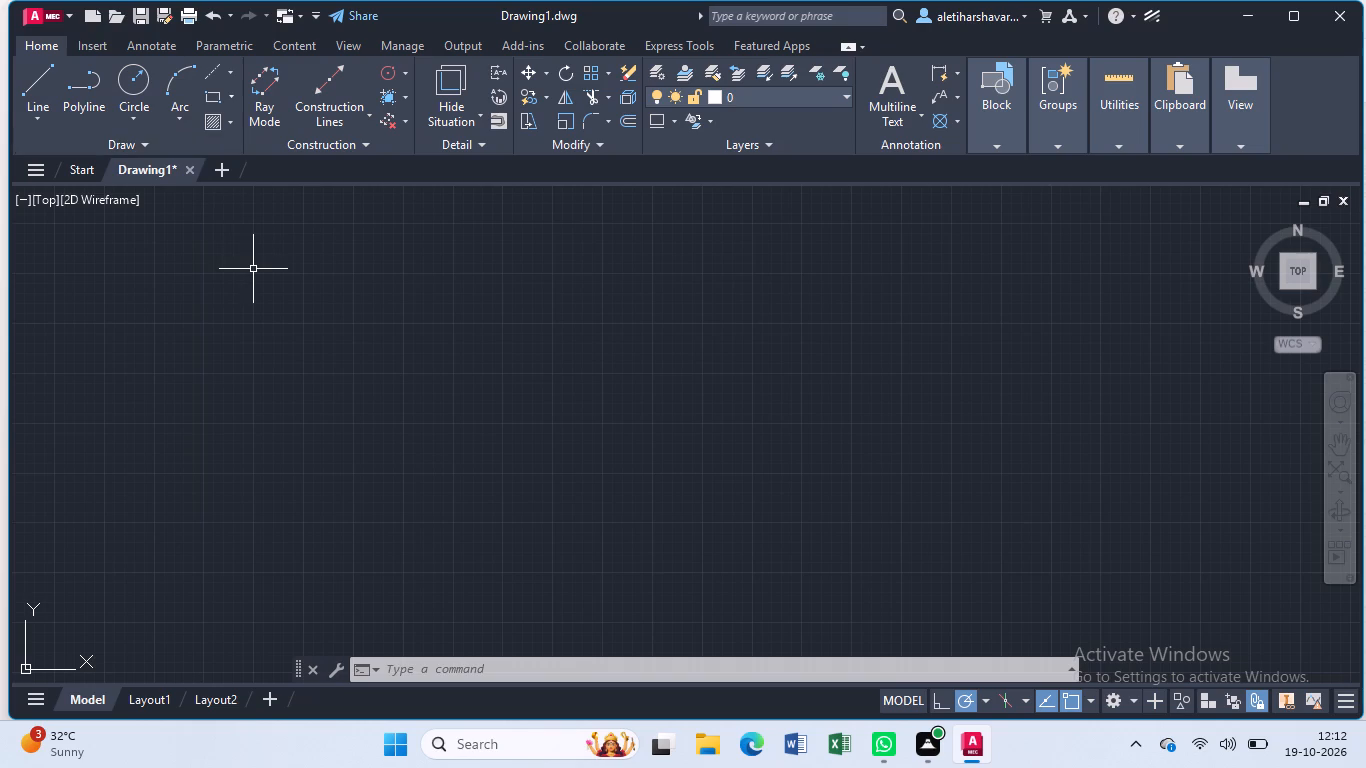
Draw a vertical centre line 130 units long upward from a point in the lower middle of the drawing area.
key(l)
key(Return)
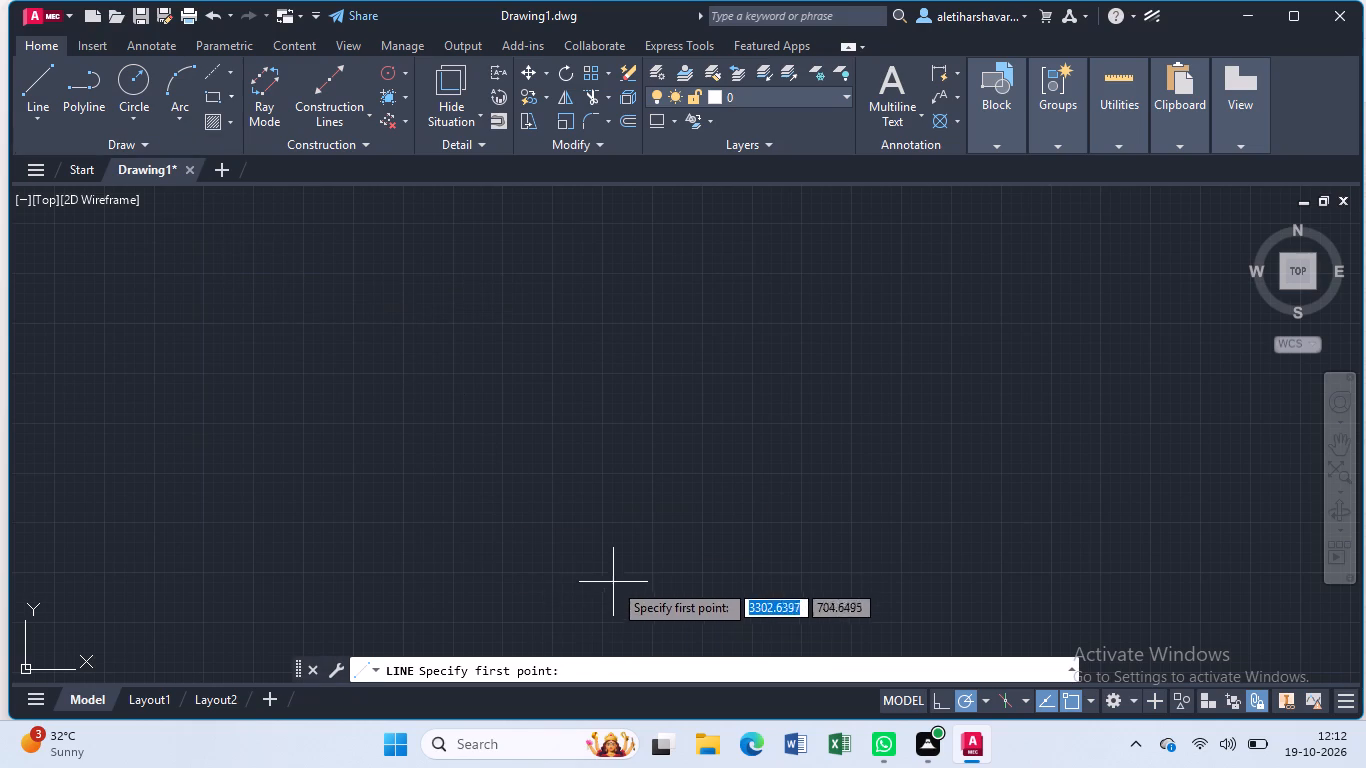
click(615, 562)
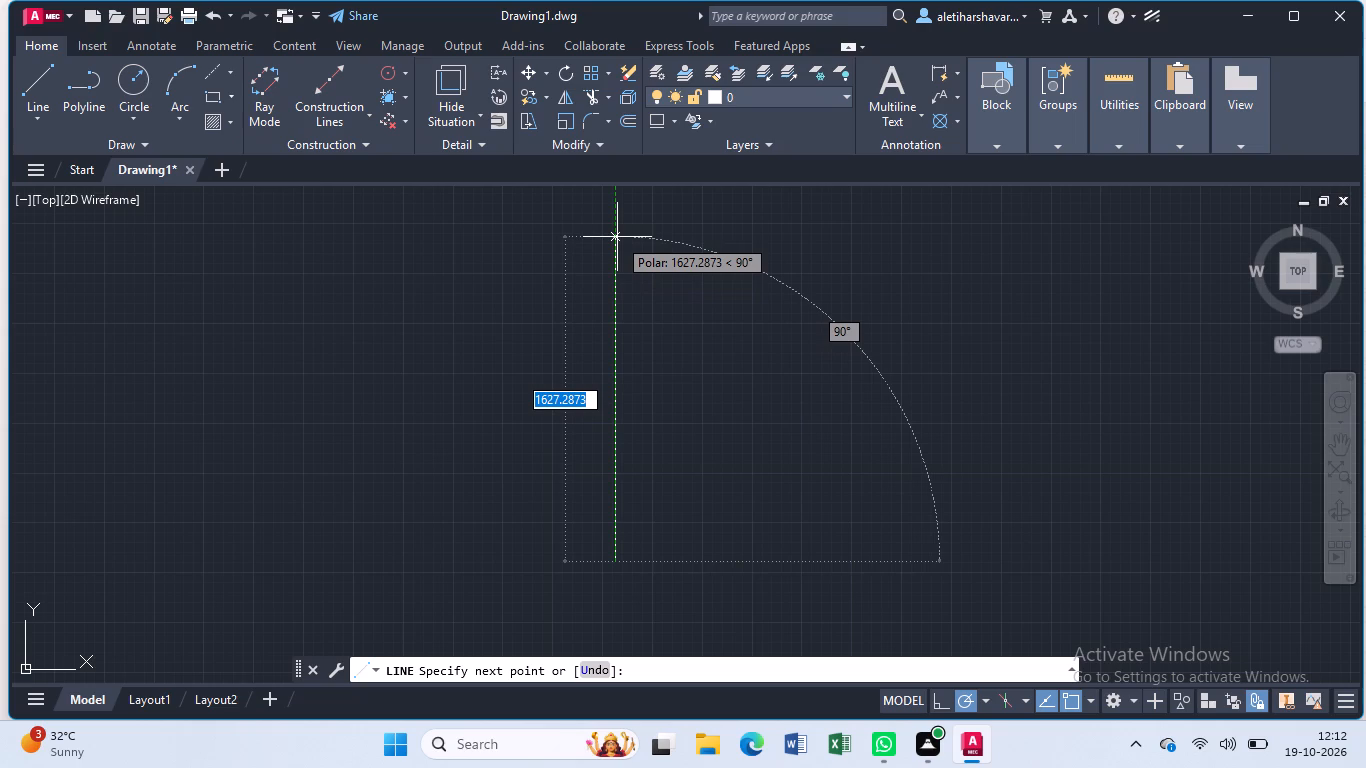
key(1)
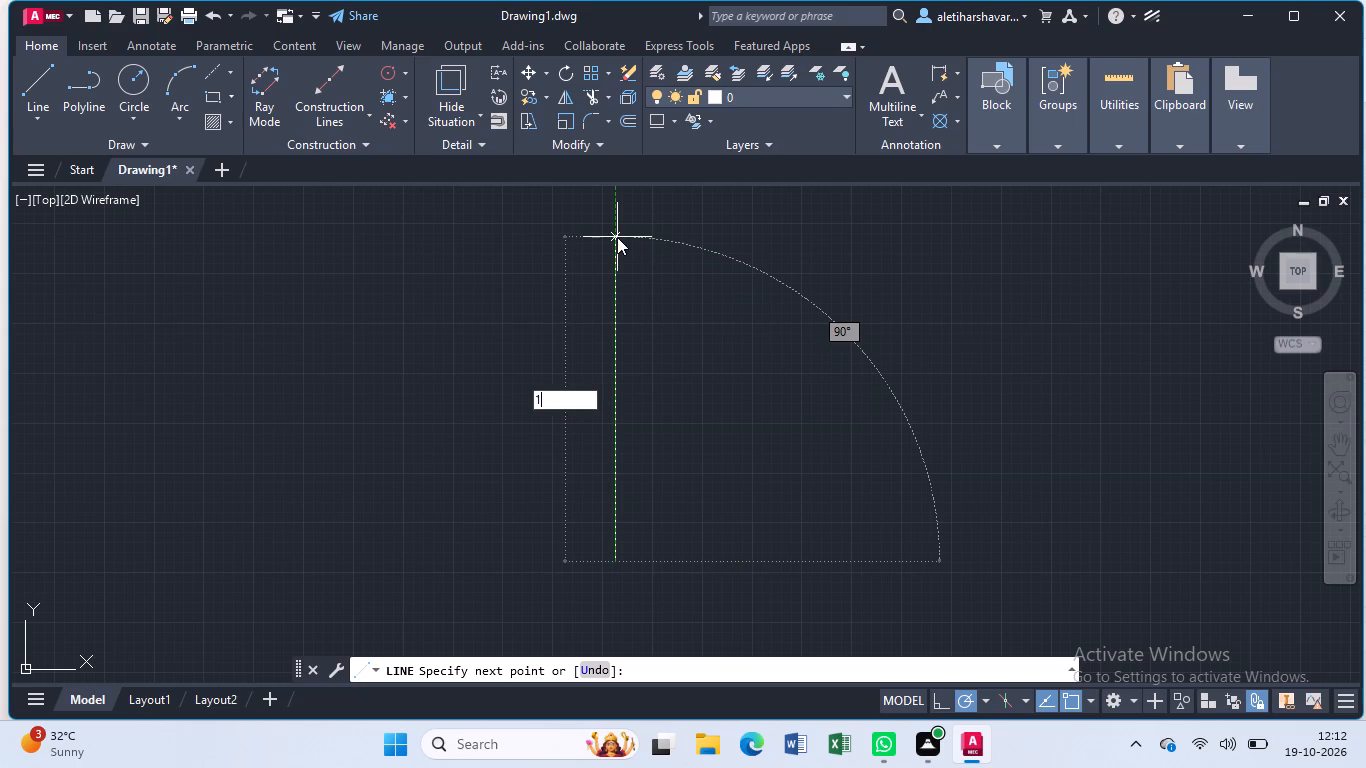
text(30)
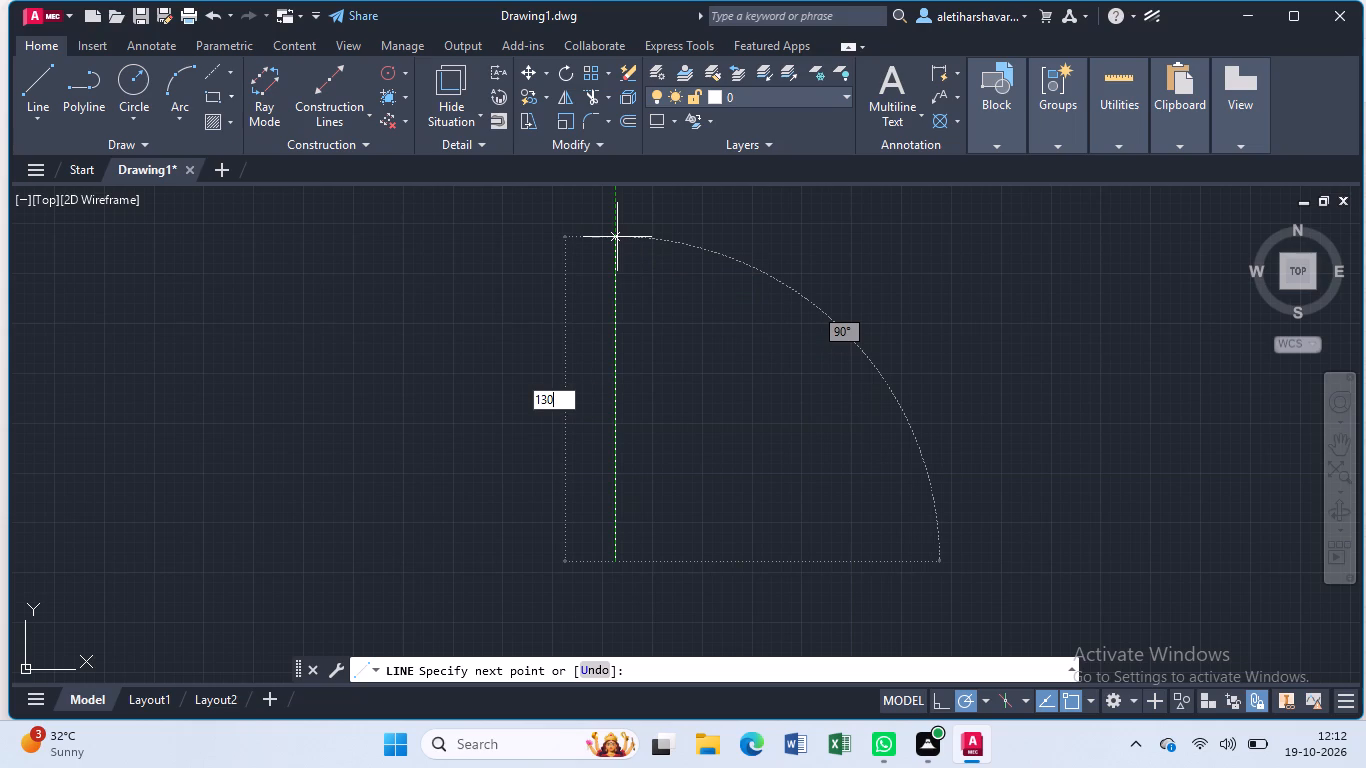
key(Return)
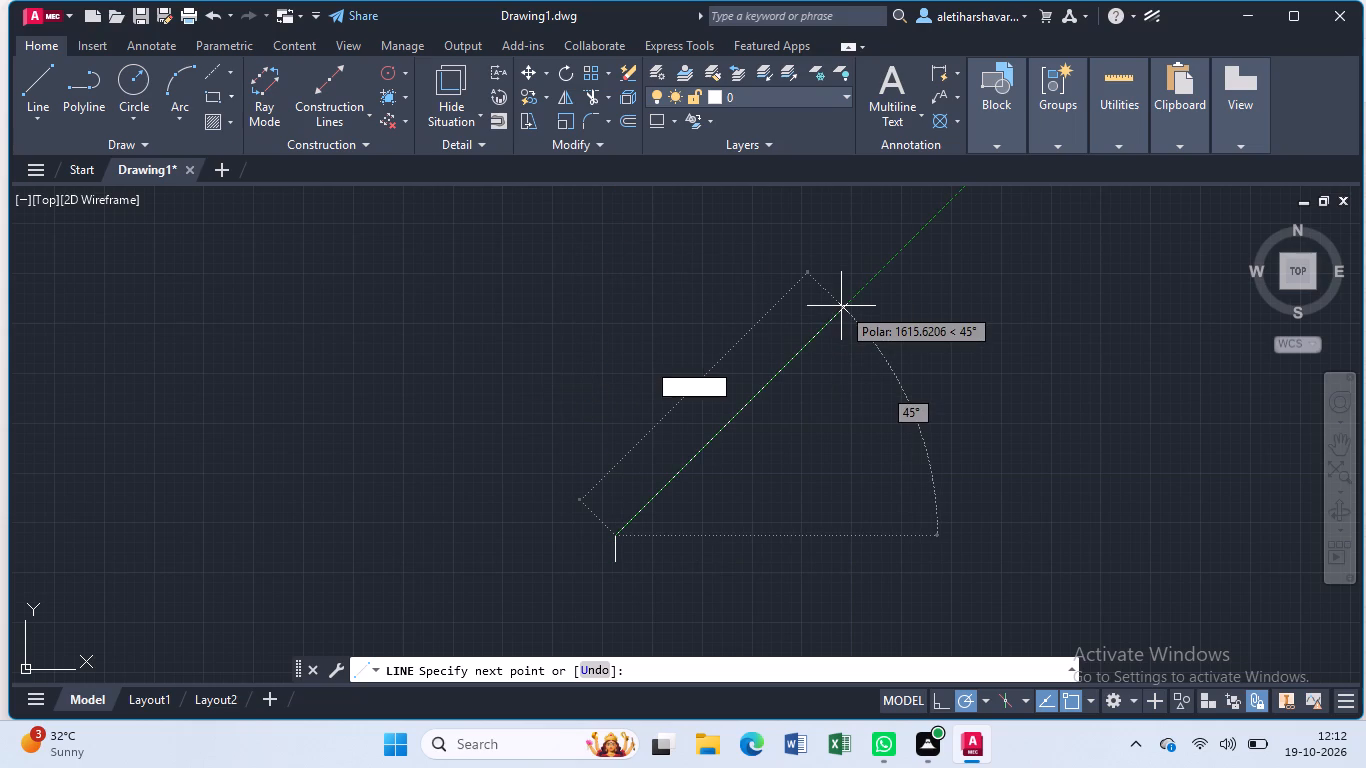
key(Escape)
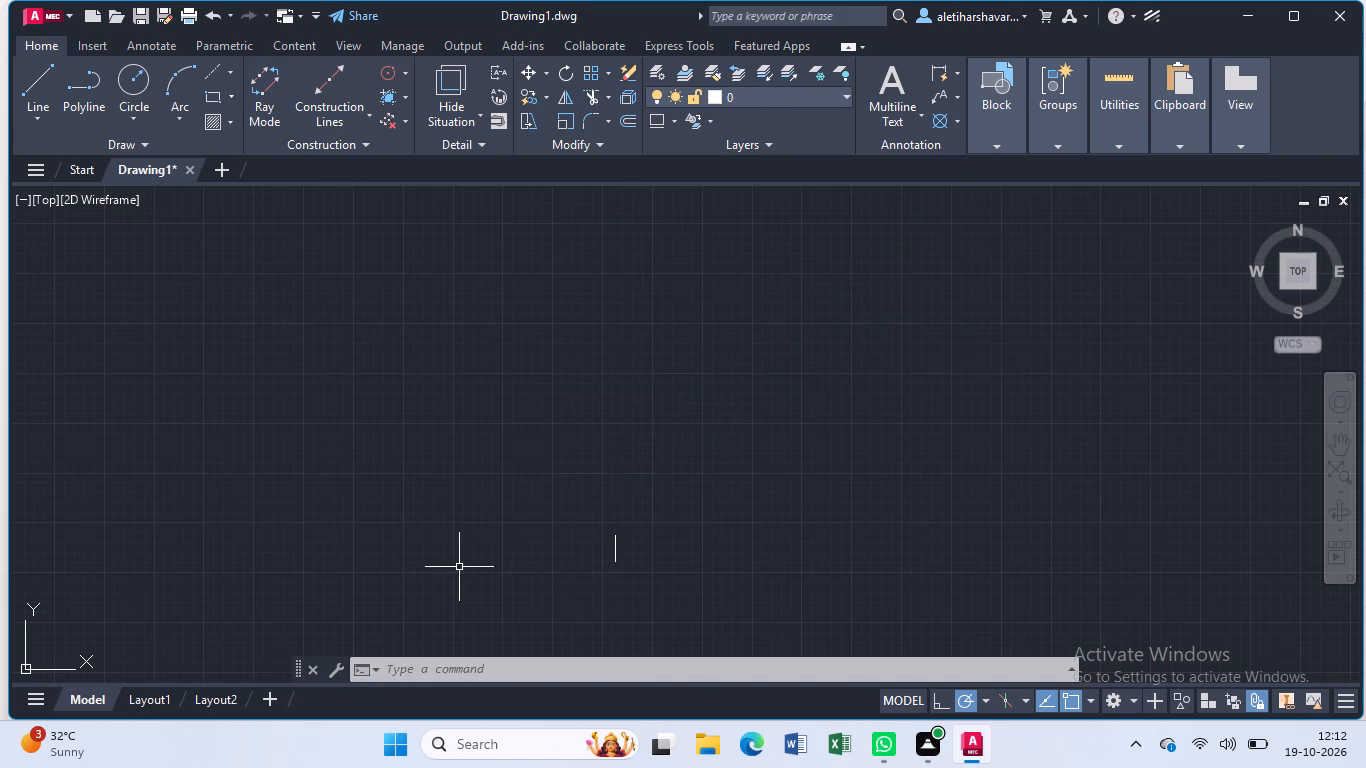
Set the current linetype for new objects back to ByLayer.
middle_drag(589, 567, 557, 415)
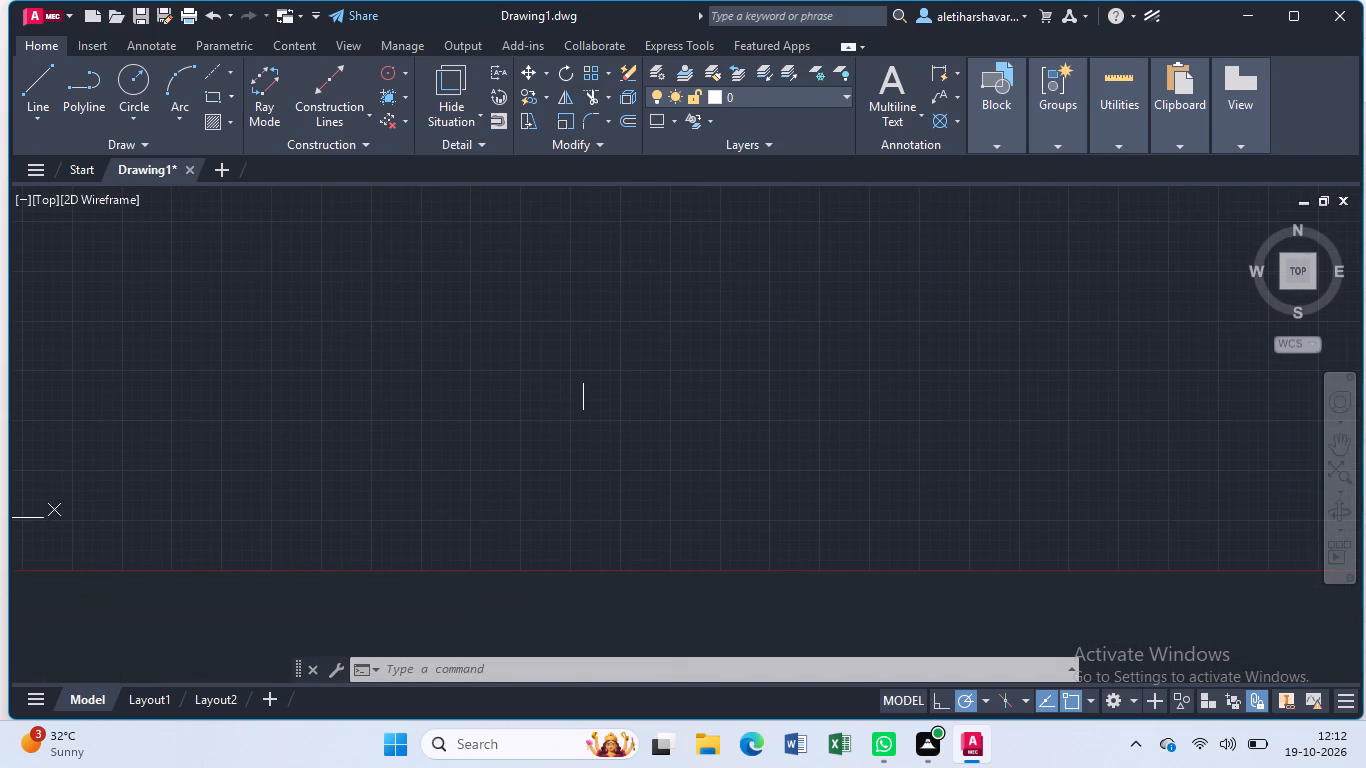
scroll(557, 415, up, 5)
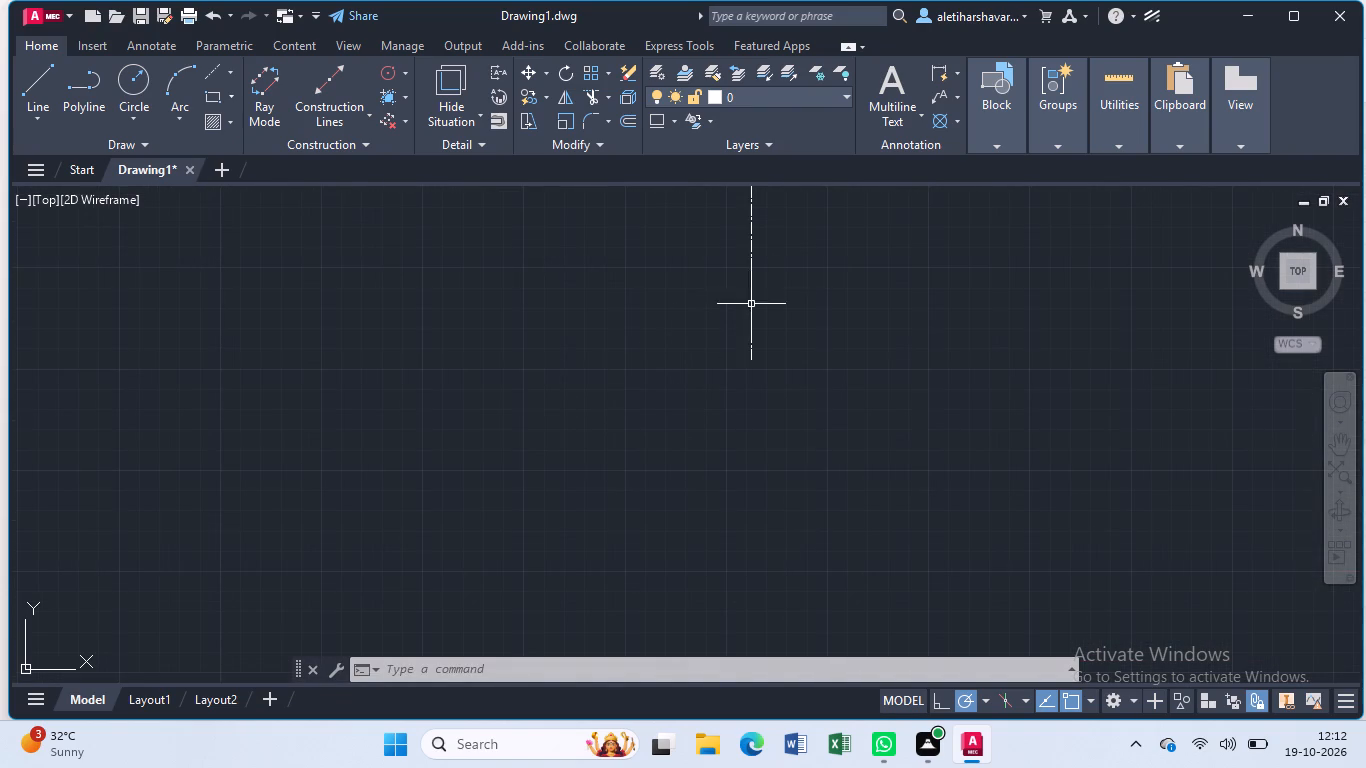
middle_drag(801, 279, 780, 411)
scroll(783, 380, up, 1)
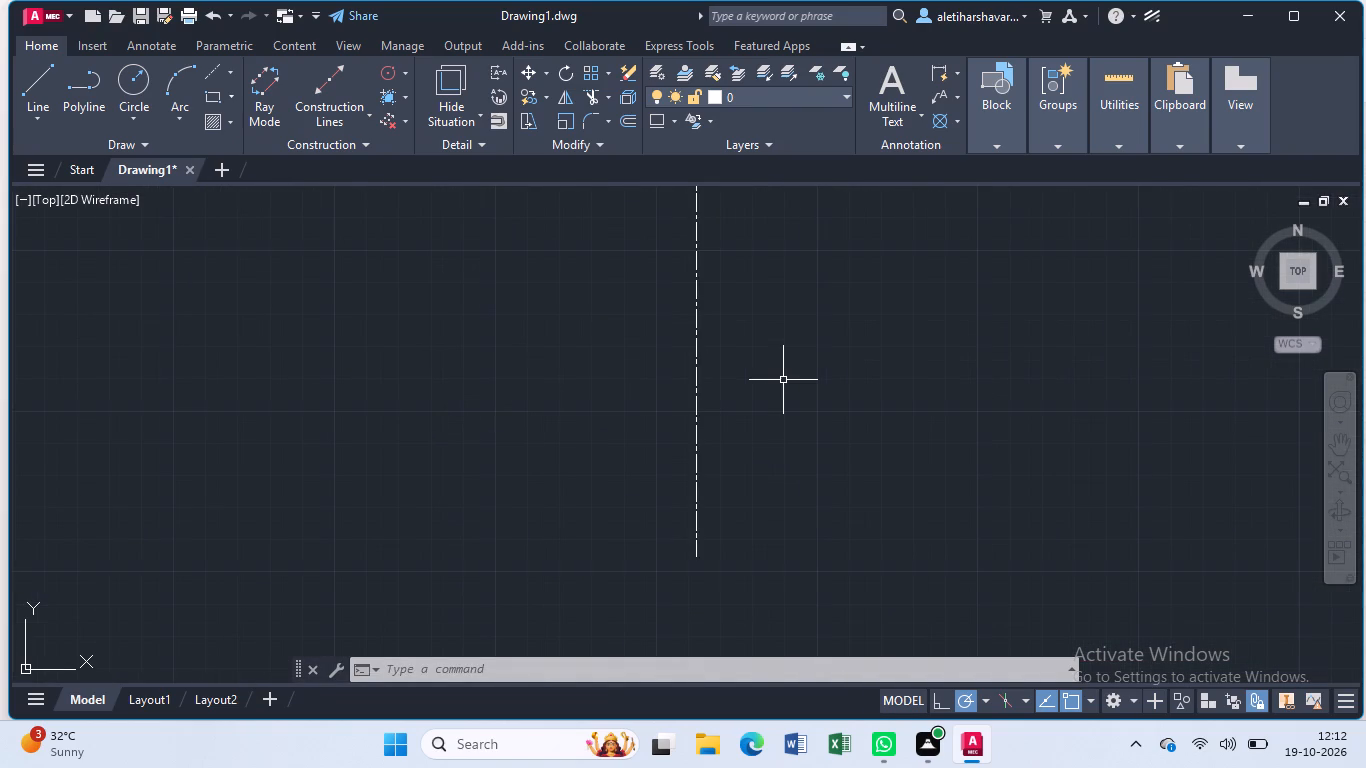
middle_drag(780, 364, 782, 437)
scroll(782, 437, up, 1)
key(Escape)
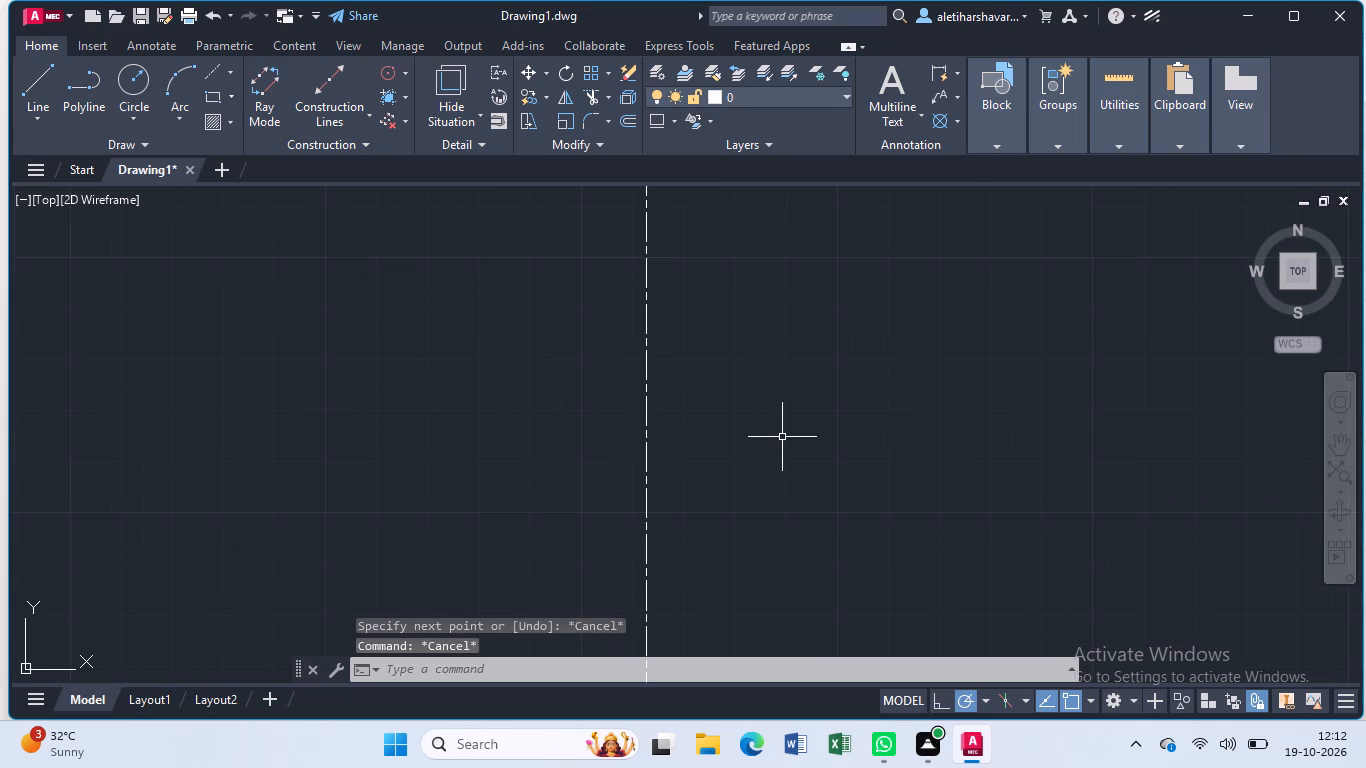
scroll(782, 437, down, 2)
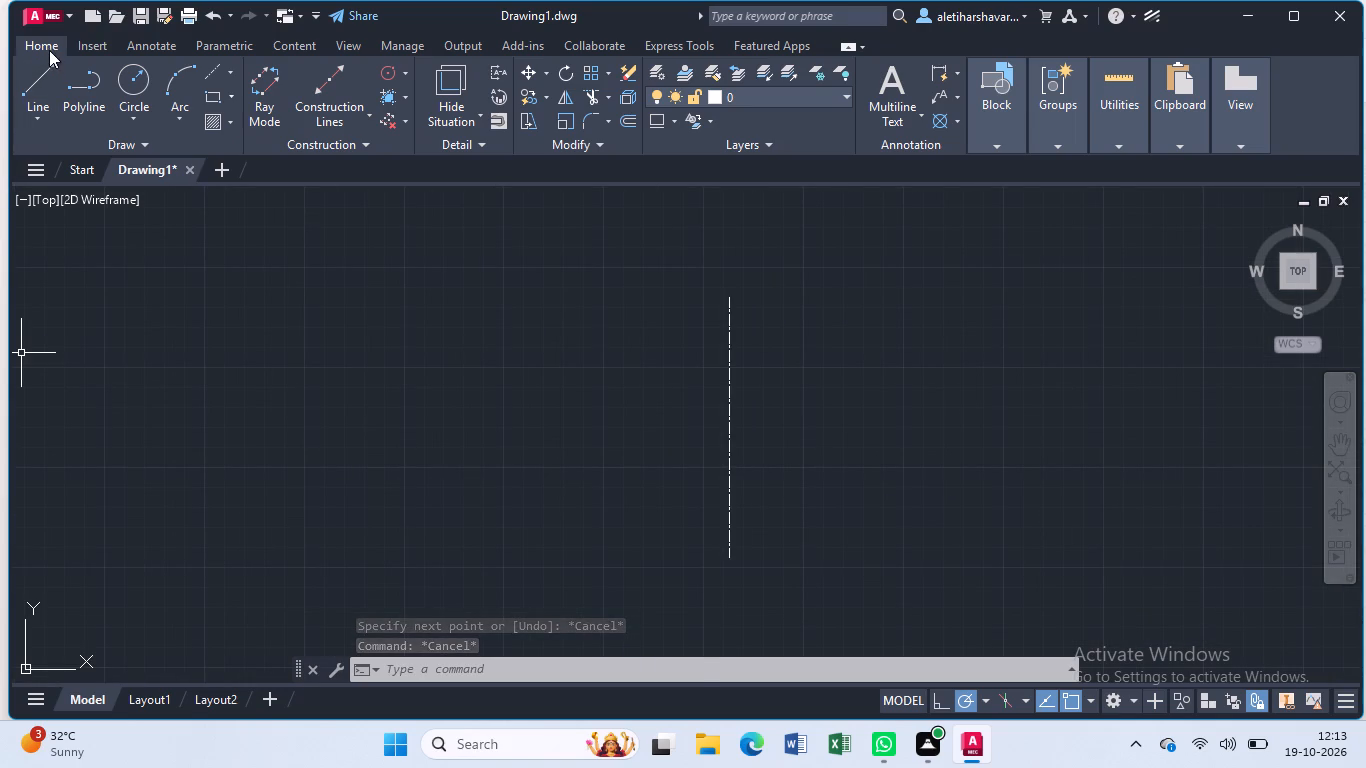
key(ctrl+1)
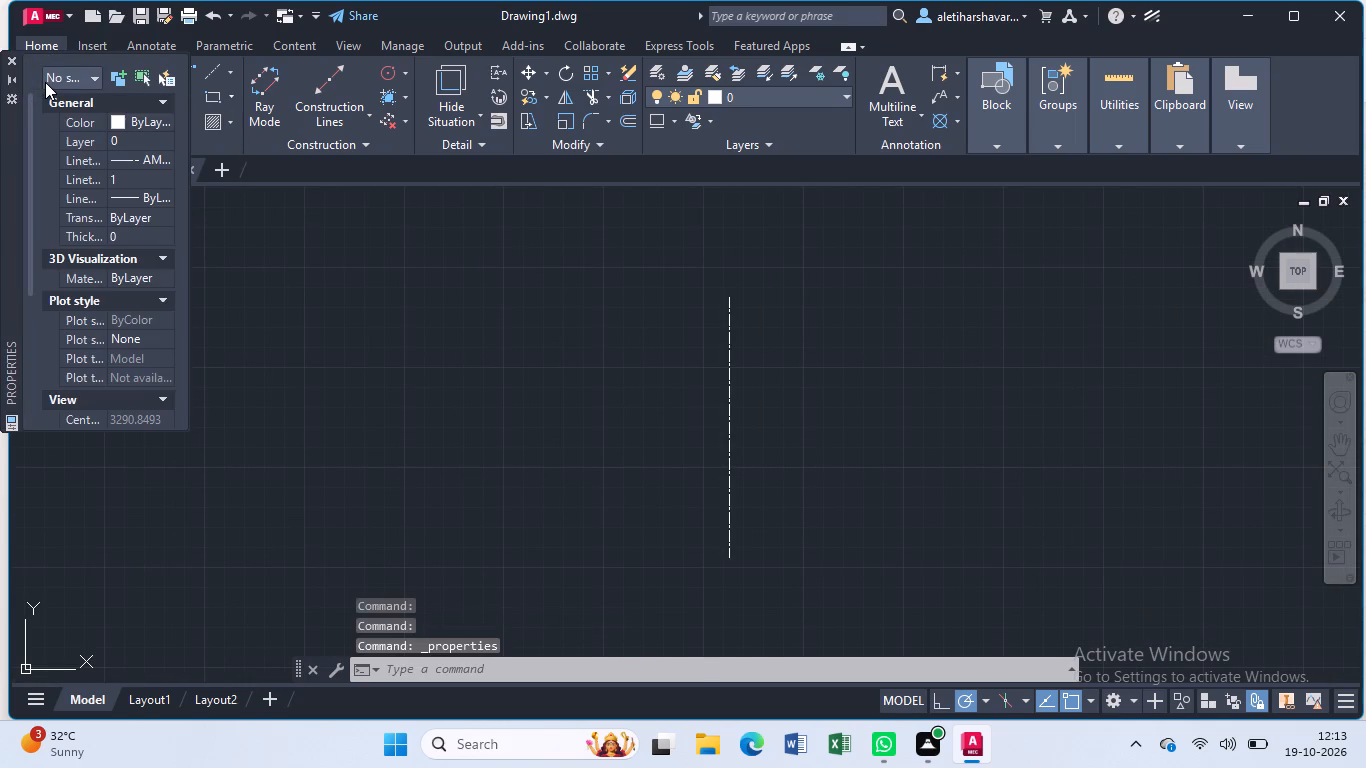
click(163, 158)
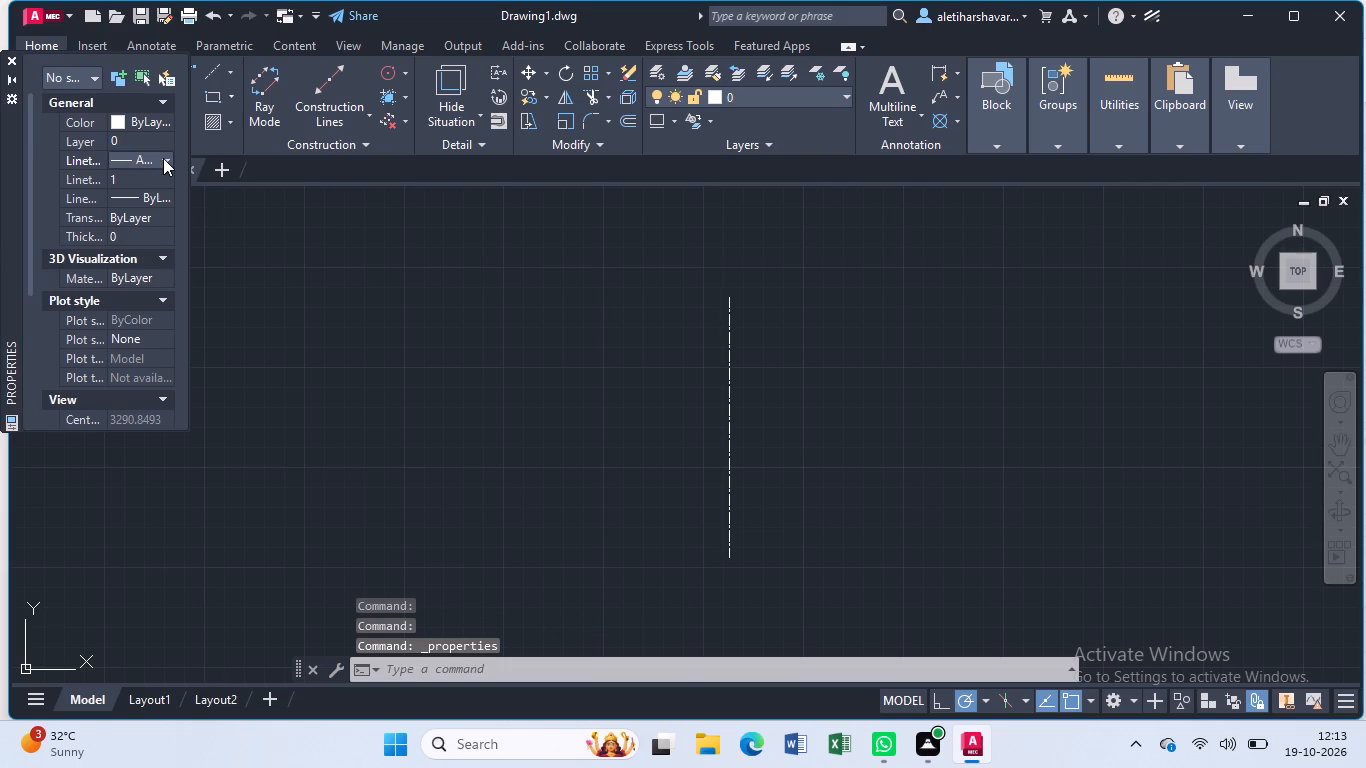
click(163, 158)
scroll(149, 220, up, 5)
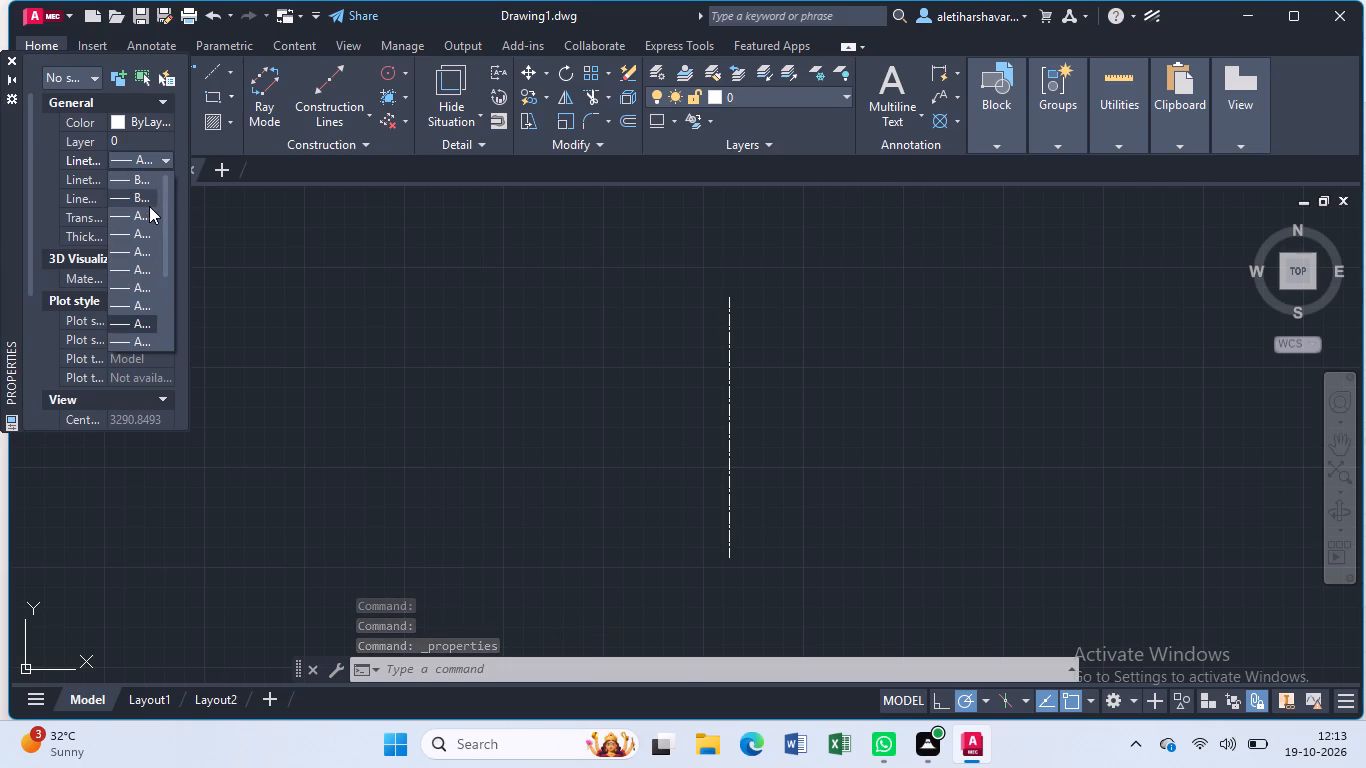
scroll(149, 206, up, 3)
click(140, 185)
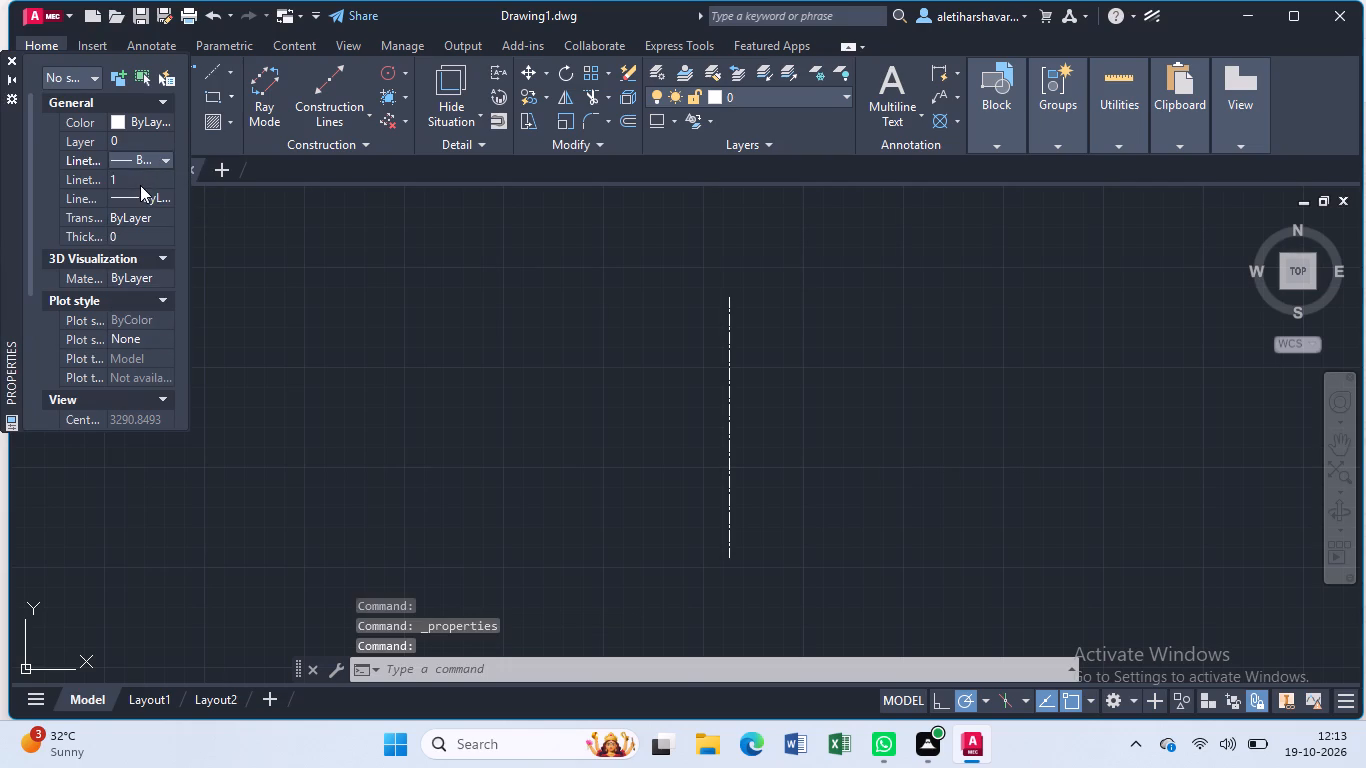
click(13, 53)
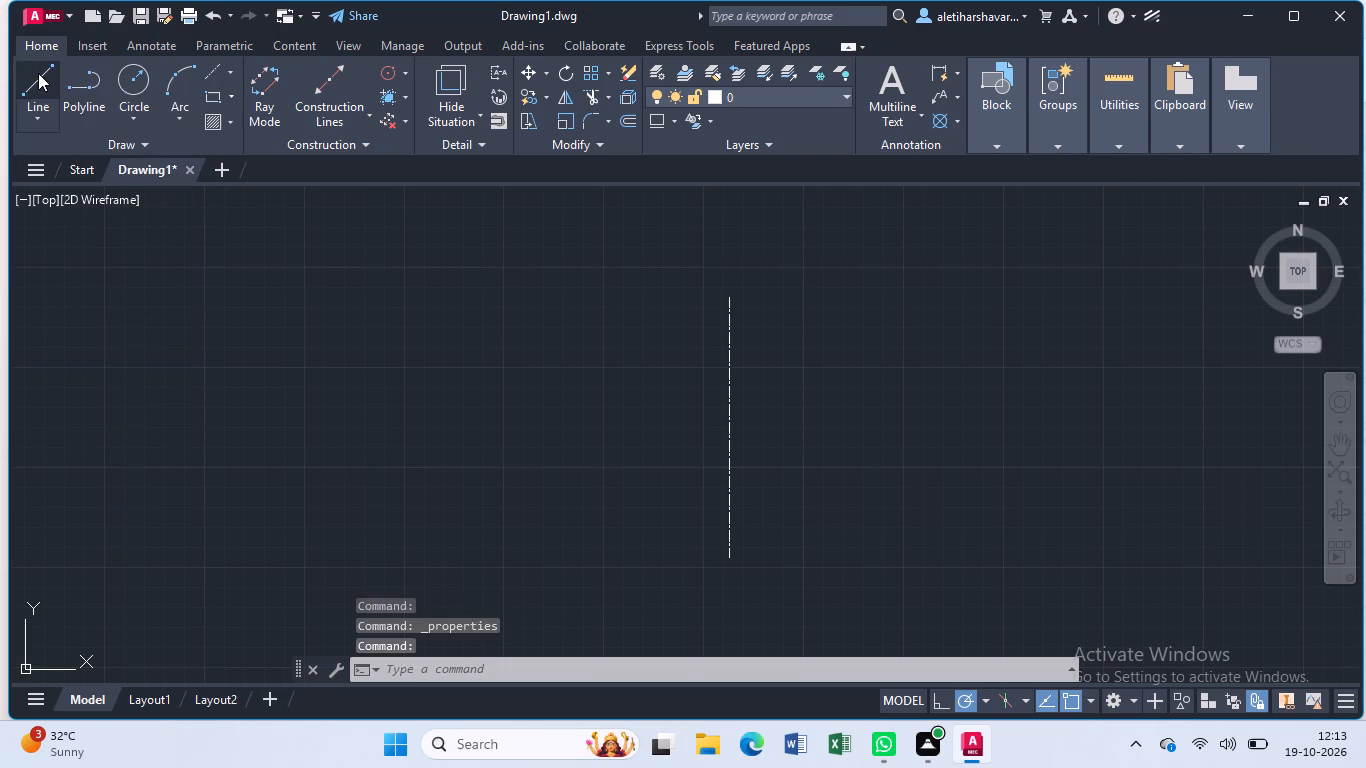
From the centre line's lower end, draw connected lines 48 to the right, 3.5 down, 57 to the right and 16 up.
click(38, 73)
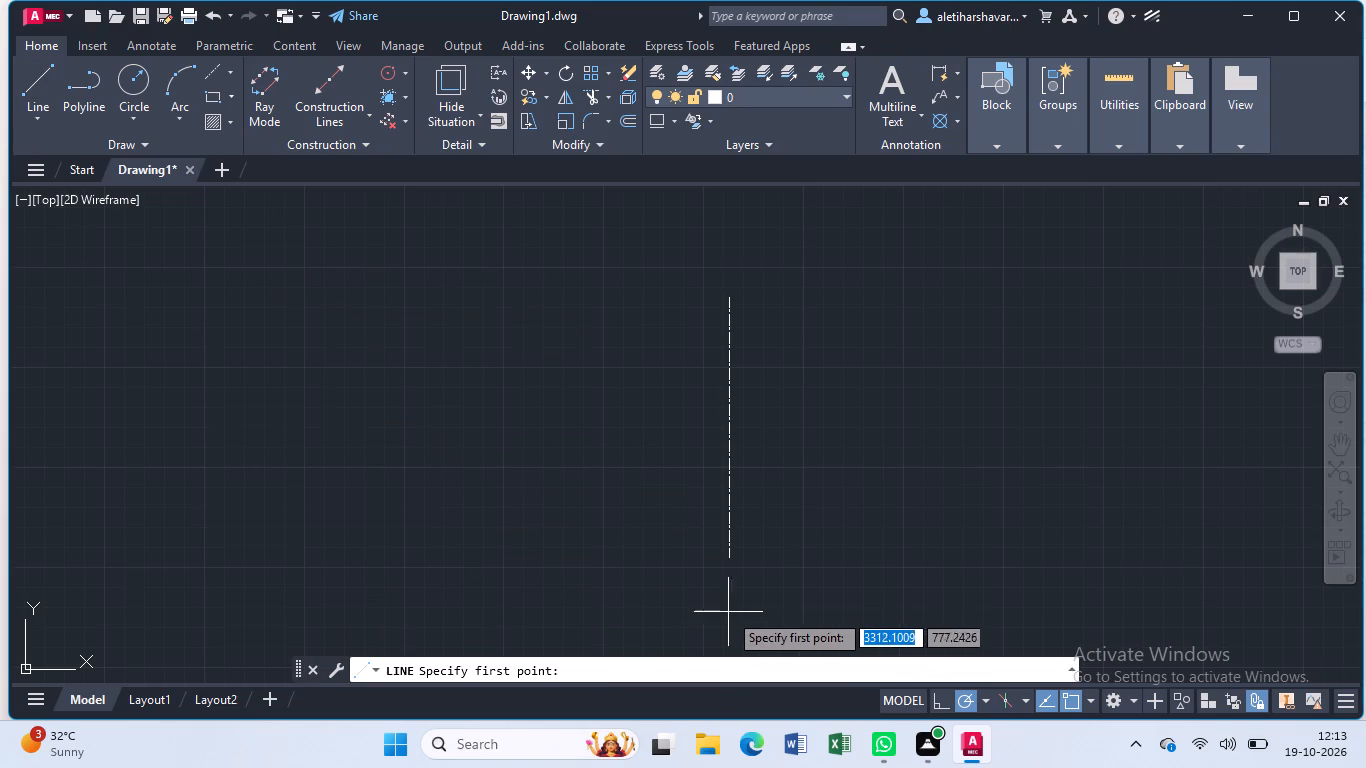
click(734, 560)
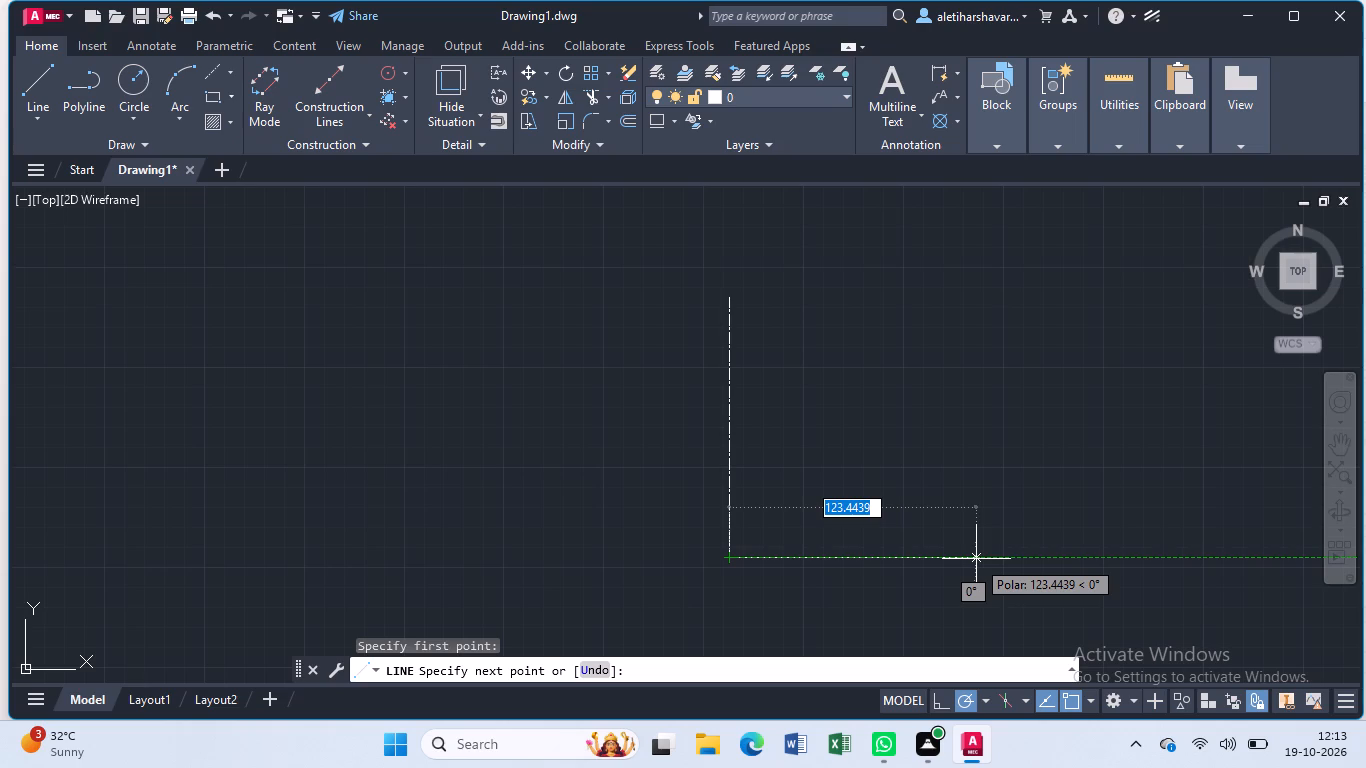
key(4)
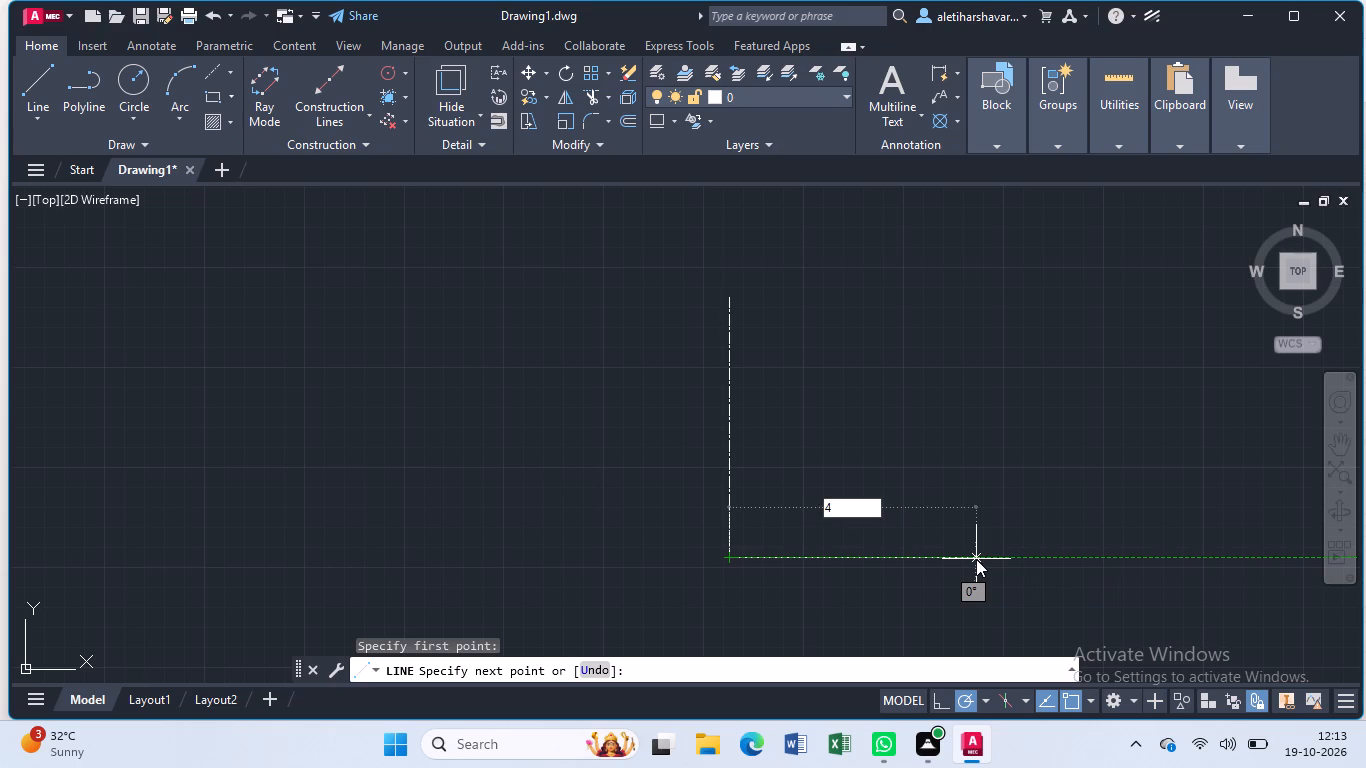
key(8)
key(Return)
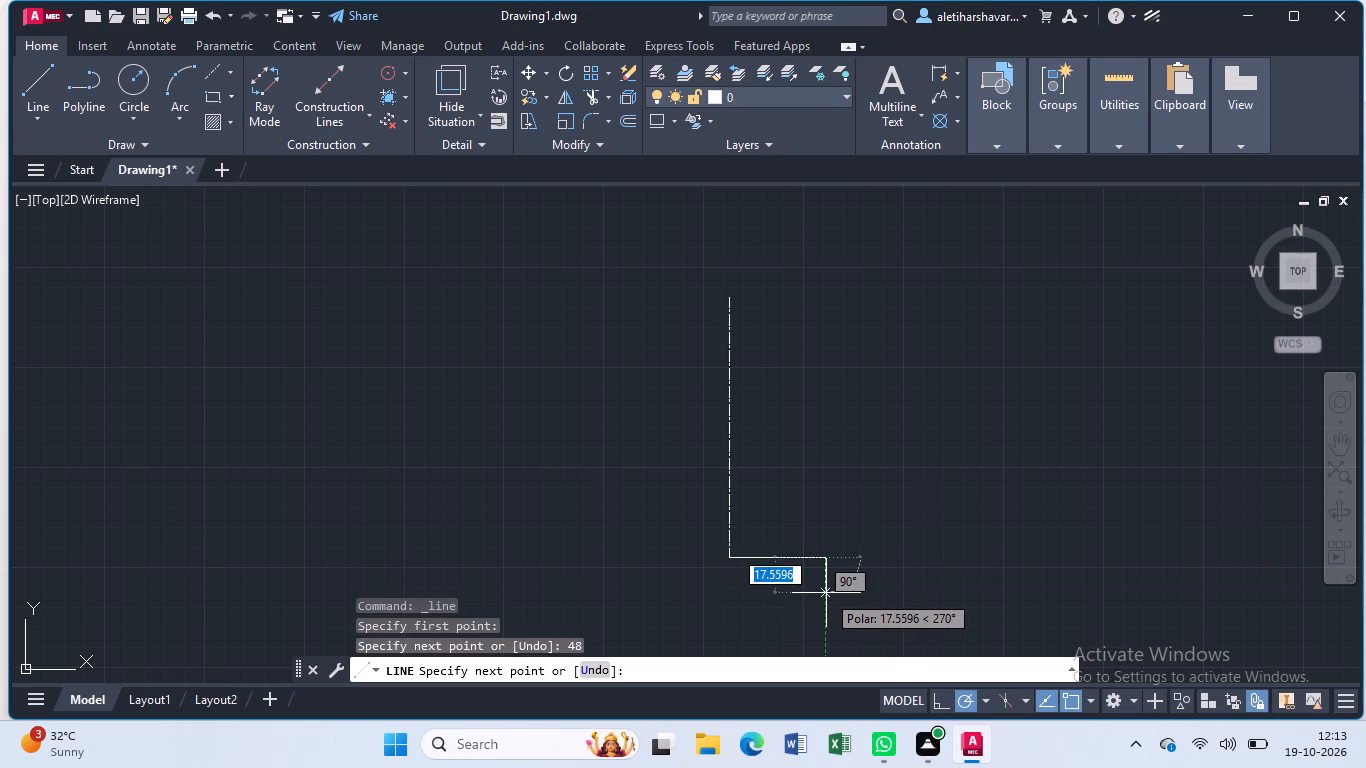
key(3)
key(period)
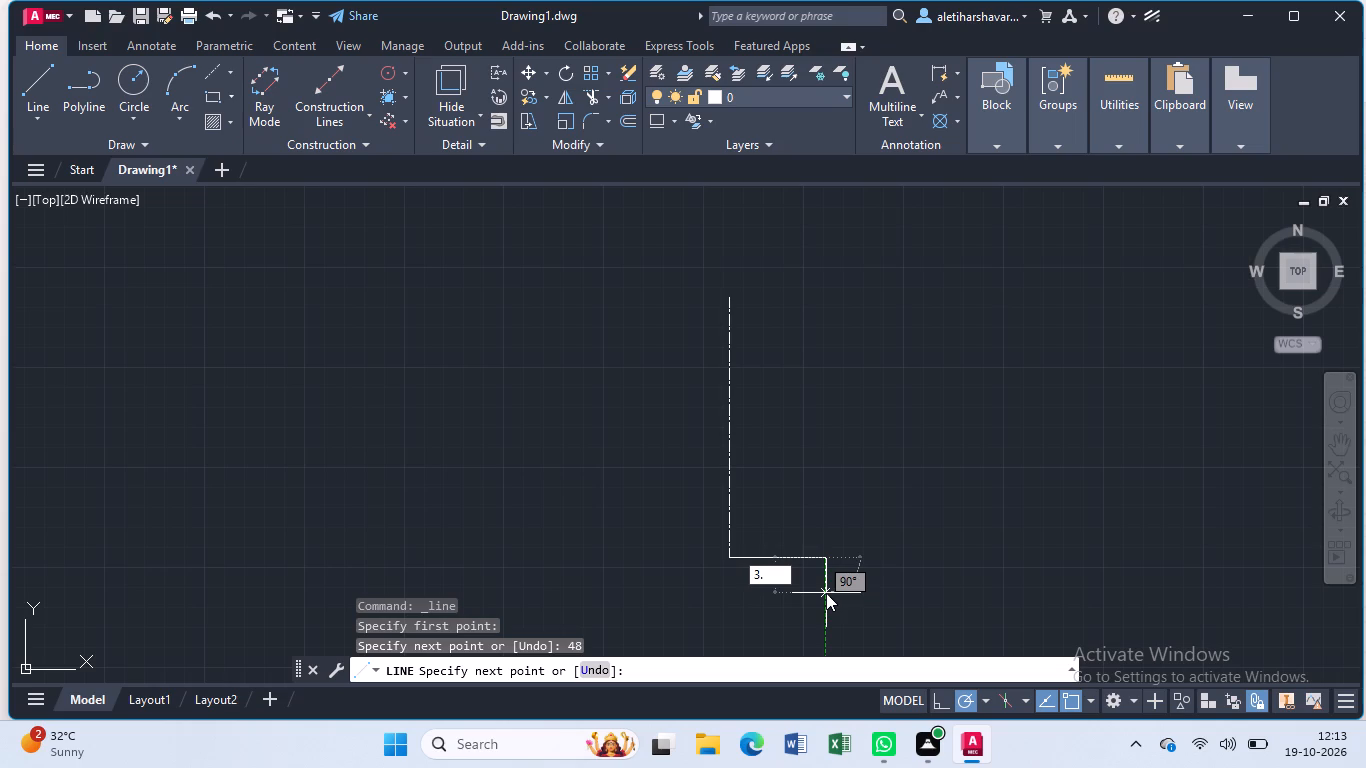
key(5)
key(Return)
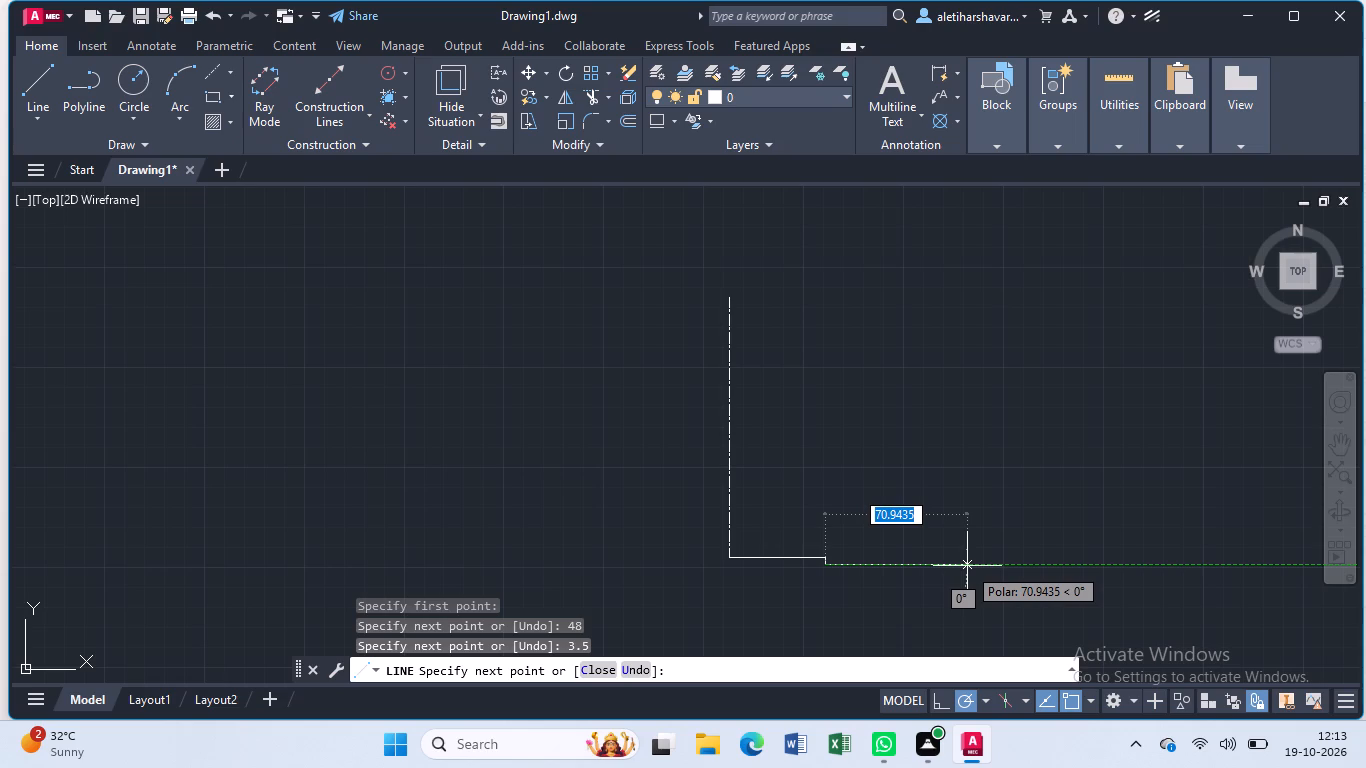
text(57)
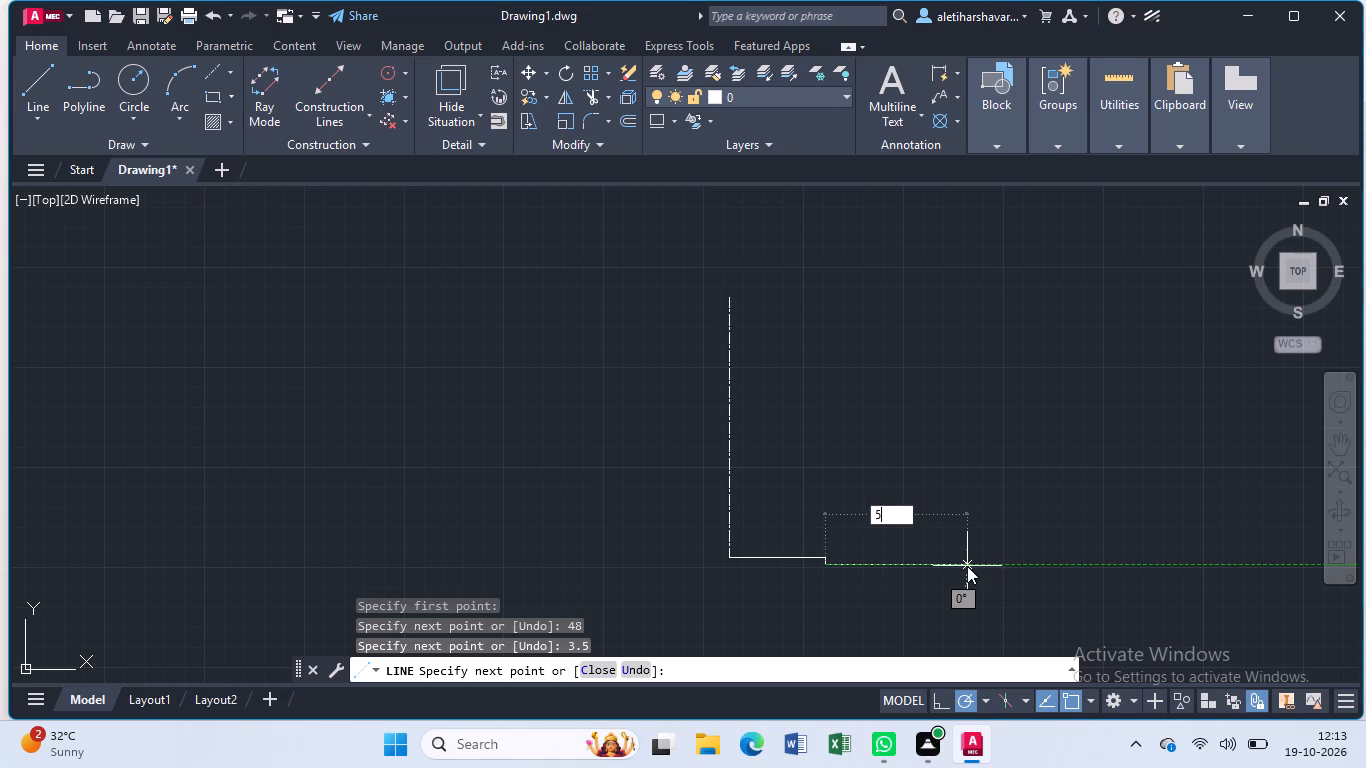
key(Return)
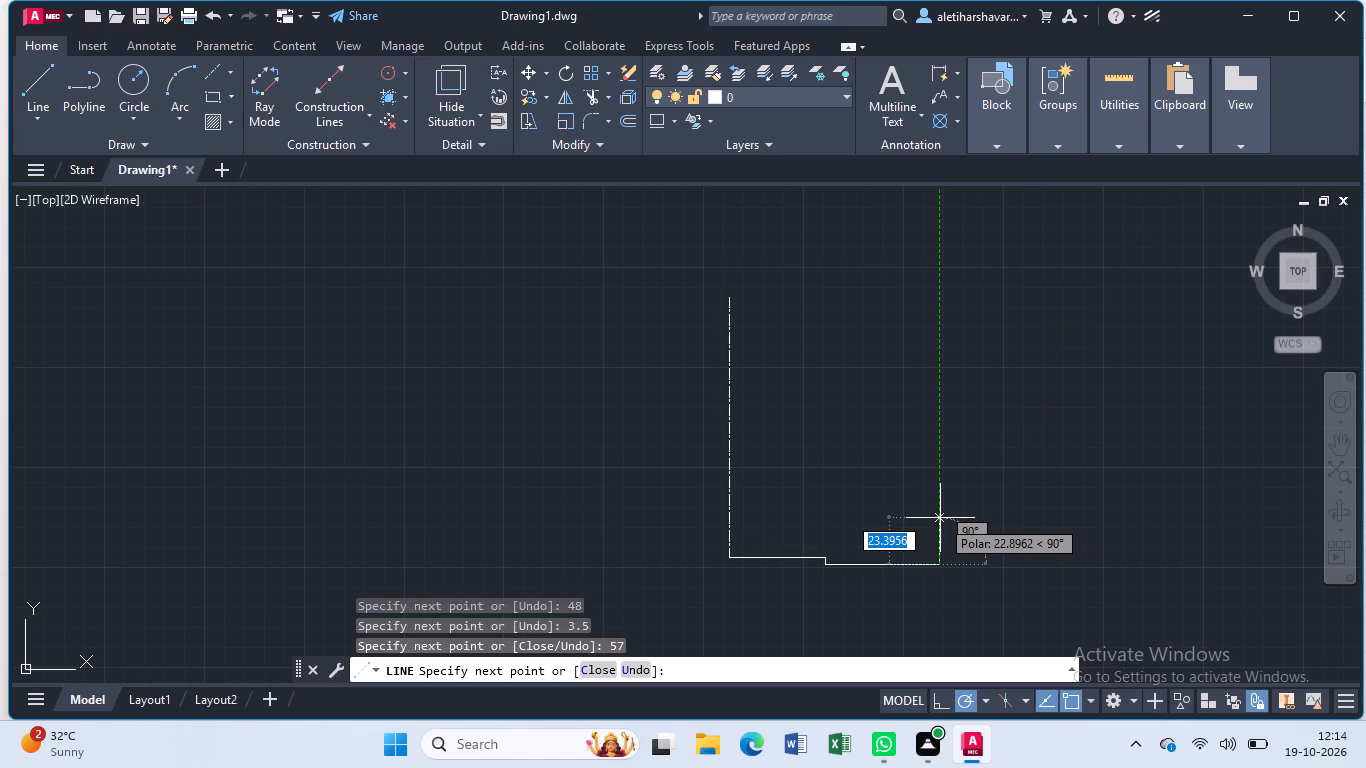
text(16)
key(Return)
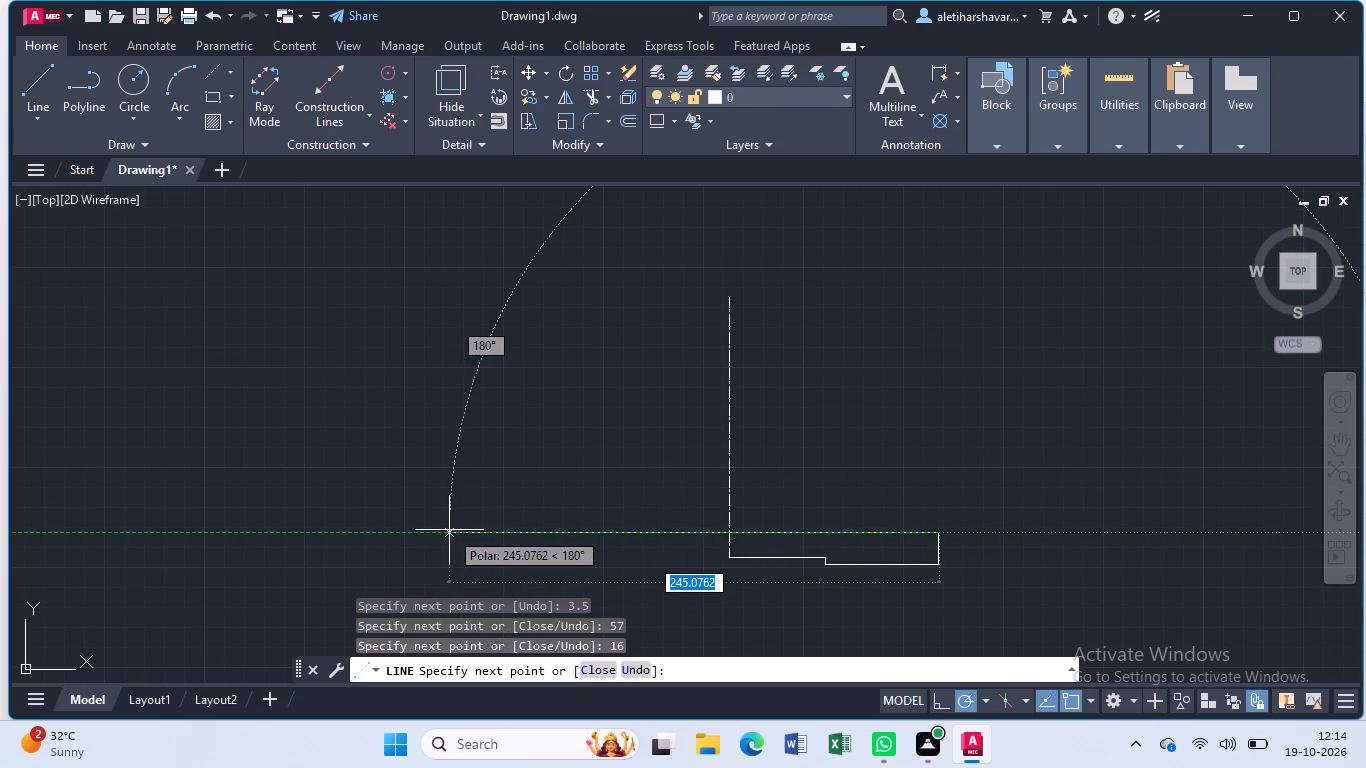
Continue the outline with a 210-unit horizontal line to the left, crossing the centre line, and end the chain.
text(21)
key(0)
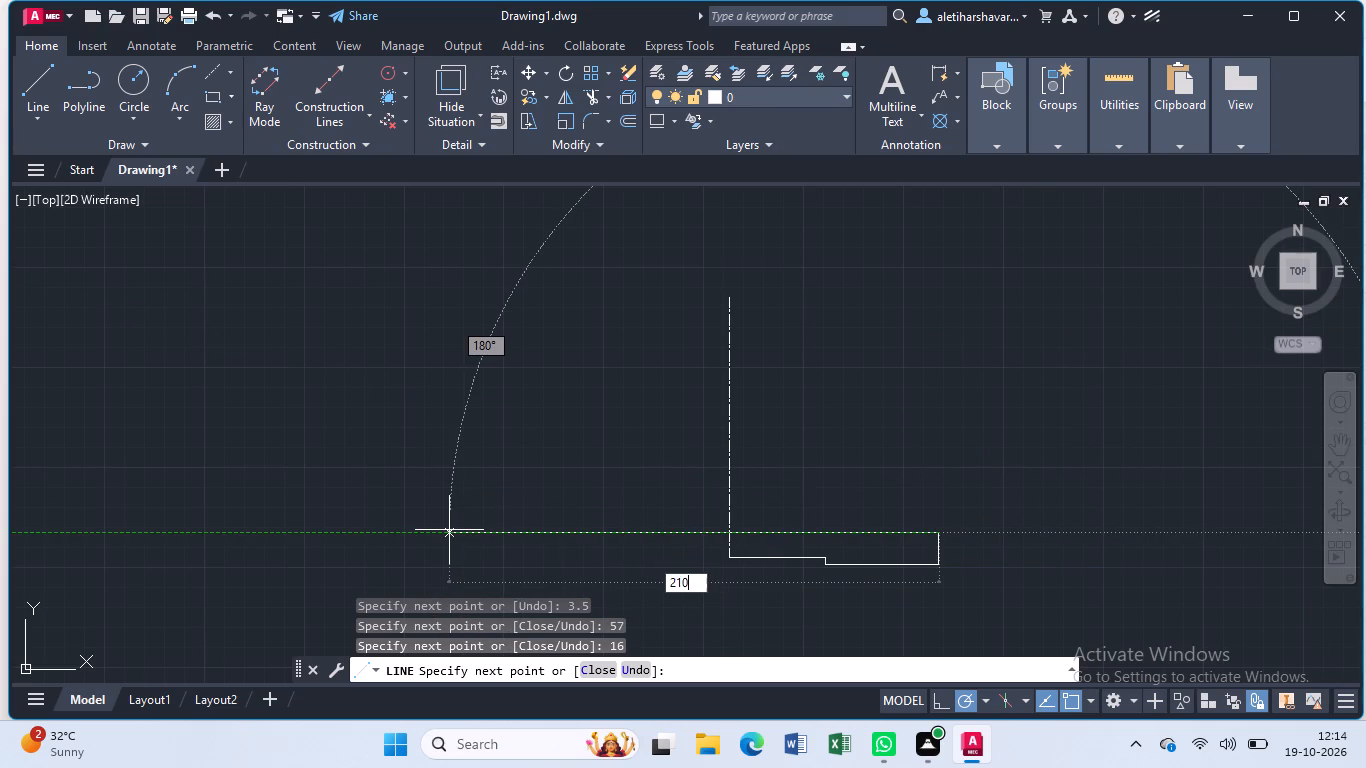
key(Return)
key(Escape)
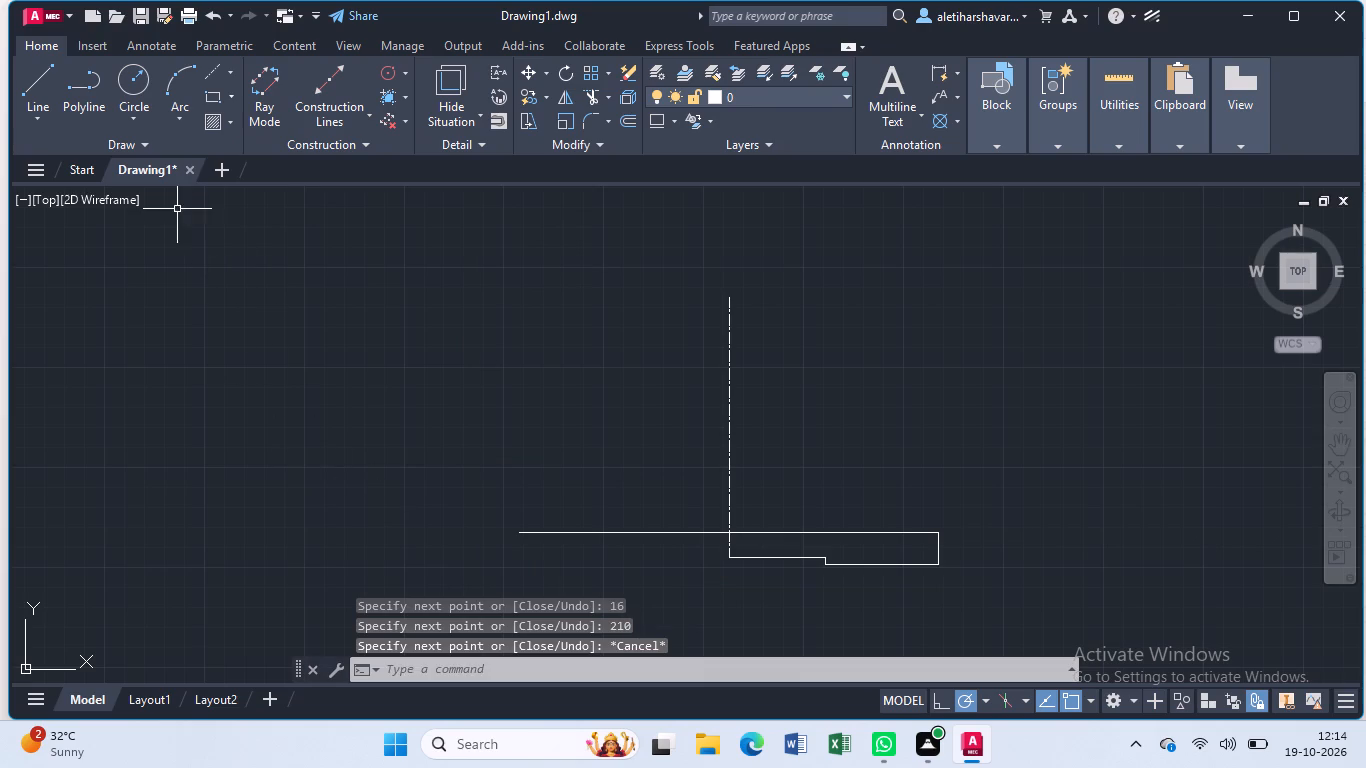
Draw a circle of radius 12.5 centred on the right end of the 210-unit line.
click(126, 68)
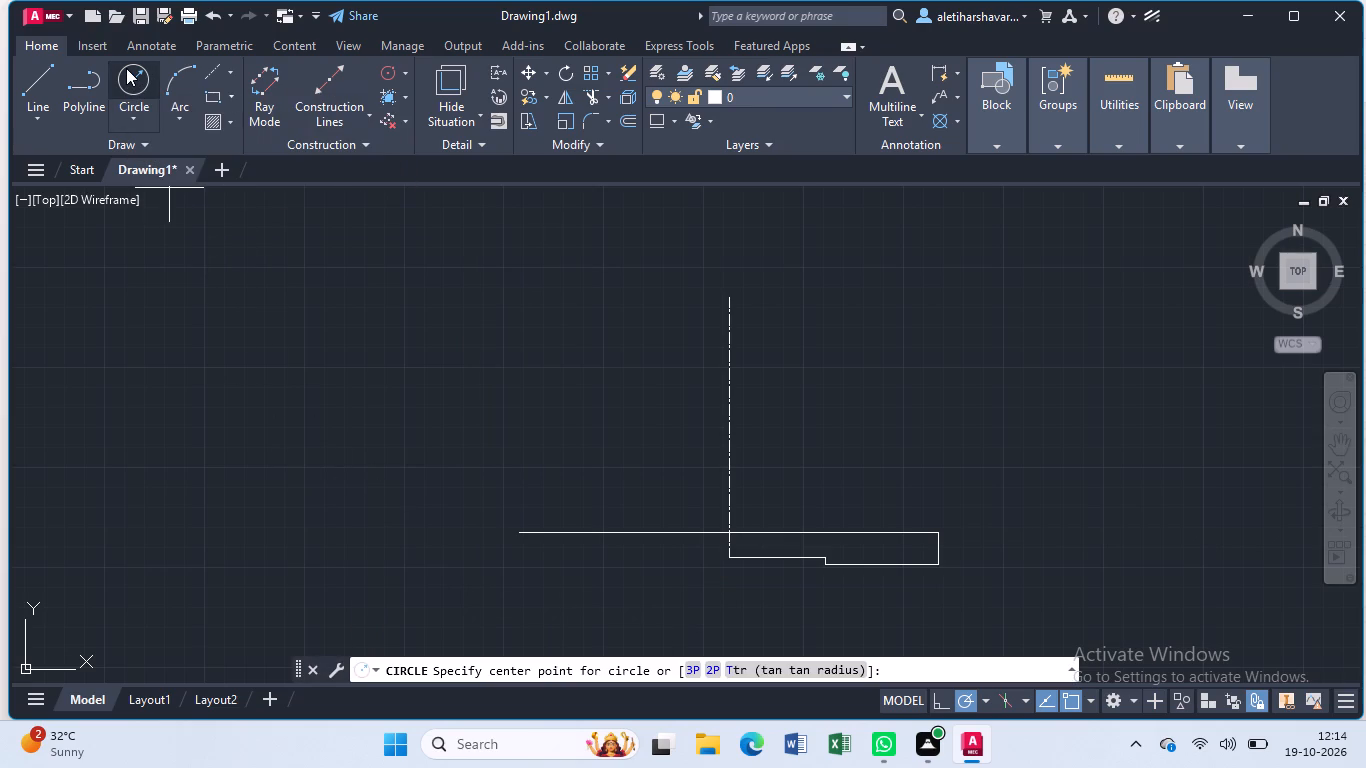
scroll(1123, 512, up, 1)
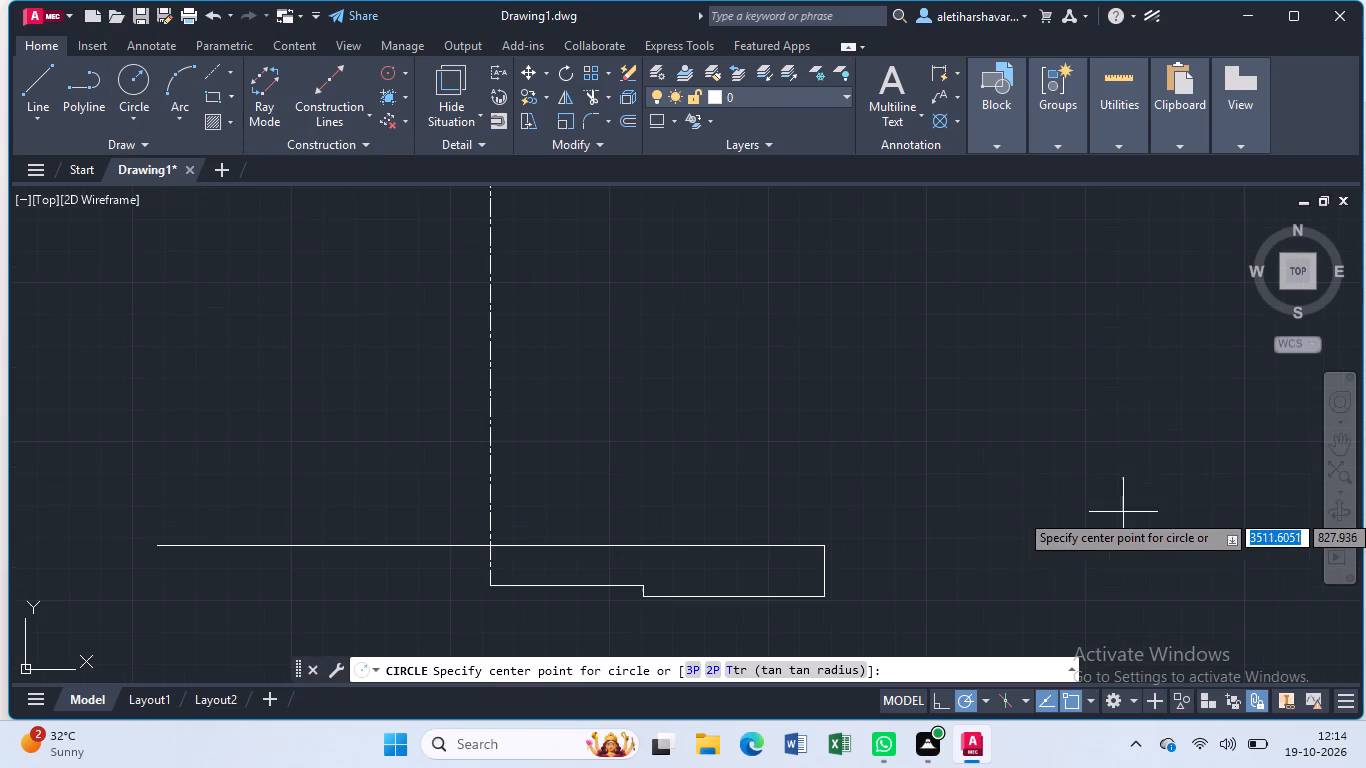
middle_drag(884, 581, 830, 396)
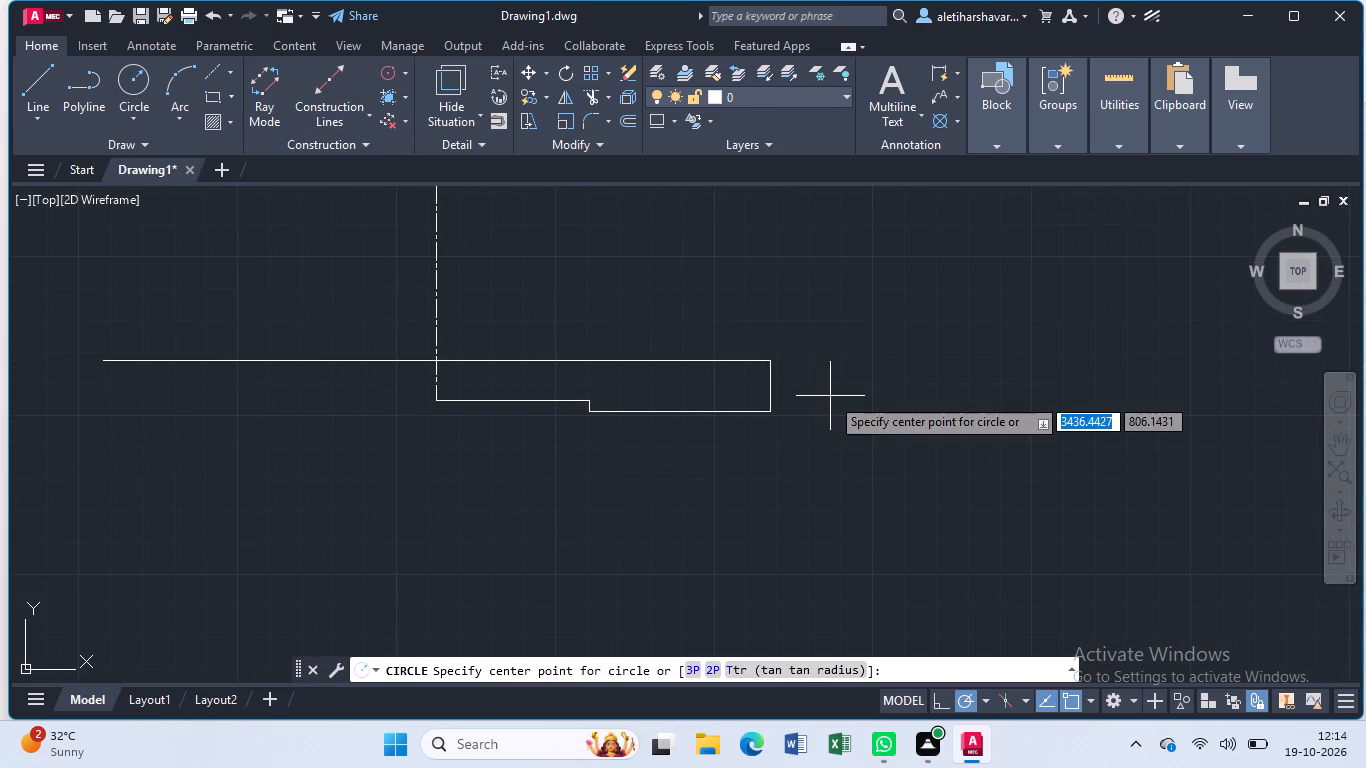
click(771, 359)
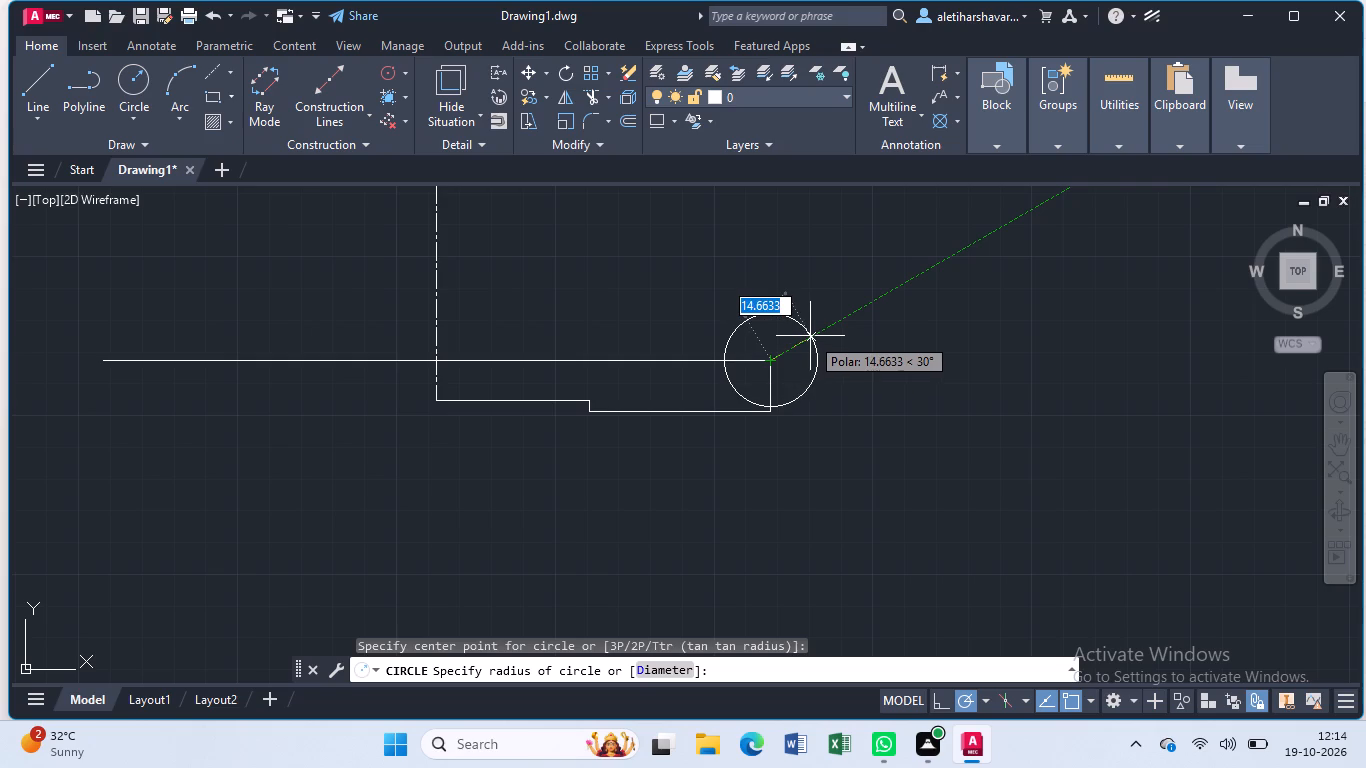
text(12)
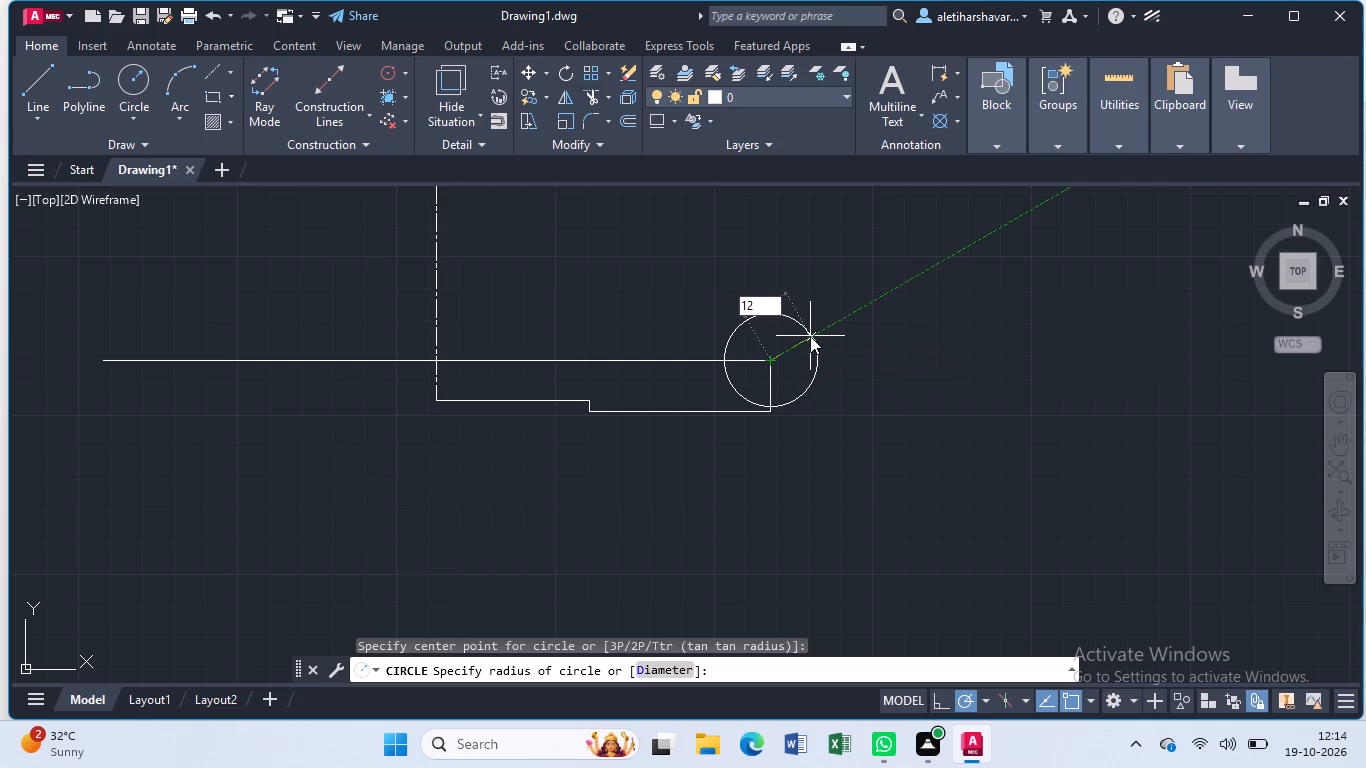
text(.5)
key(Return)
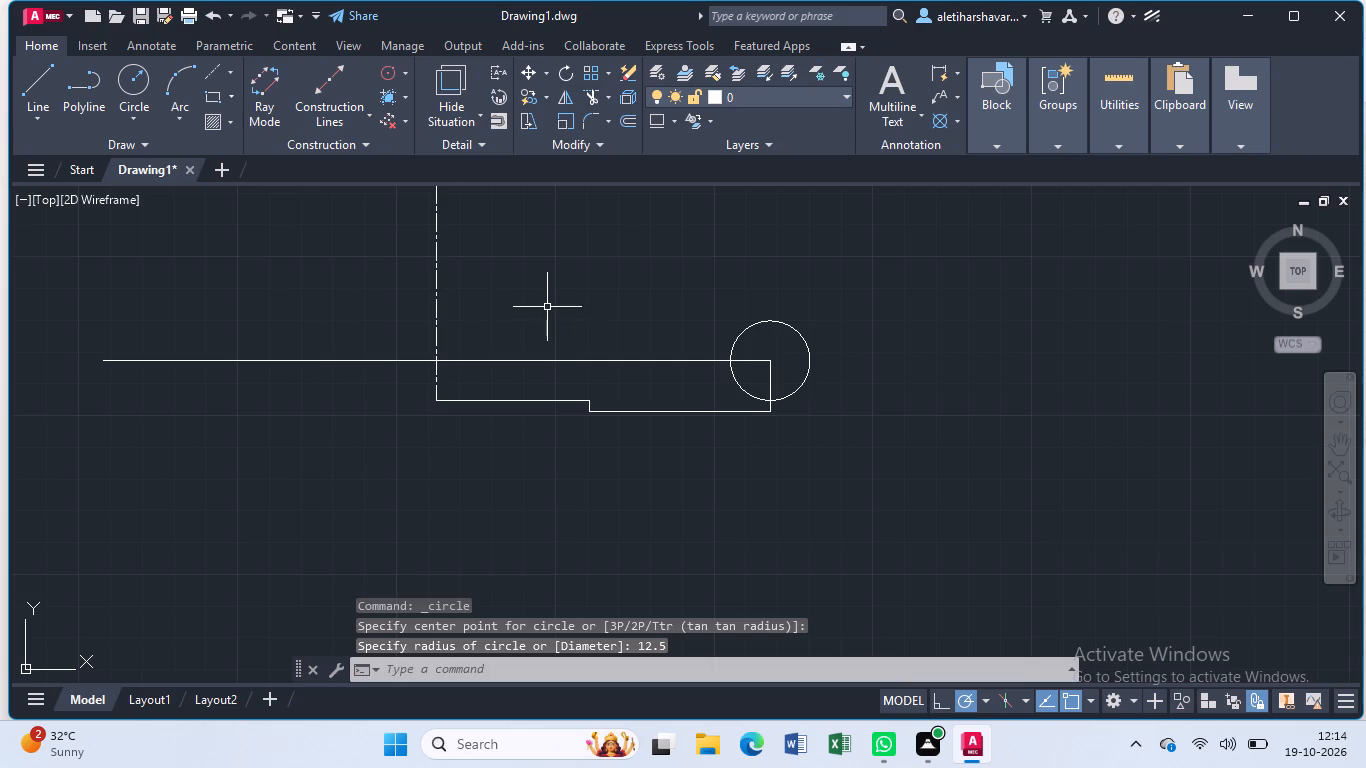
Draw a second circle of radius 12.5 centred on the left end of the 210-unit line.
middle_drag(547, 305, 642, 398)
key(Return)
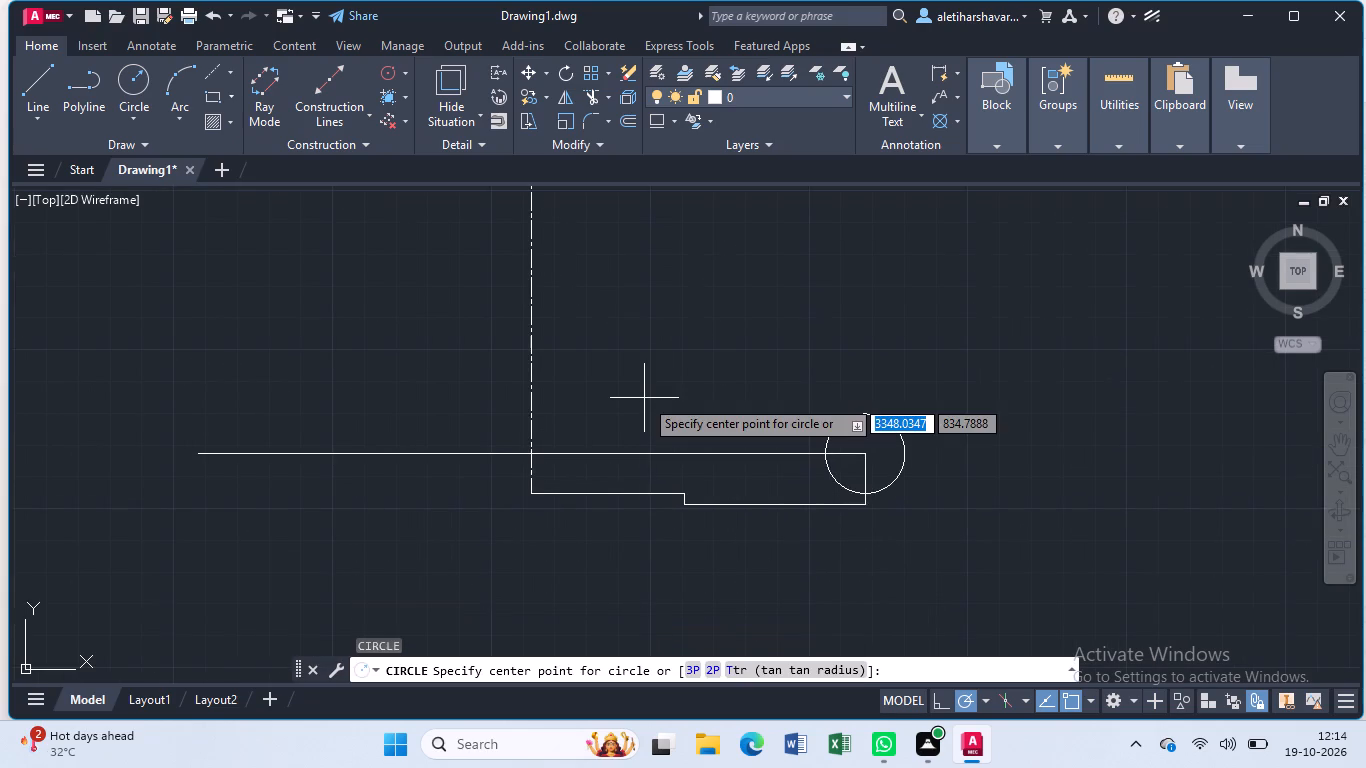
click(200, 450)
text(12)
text(.5)
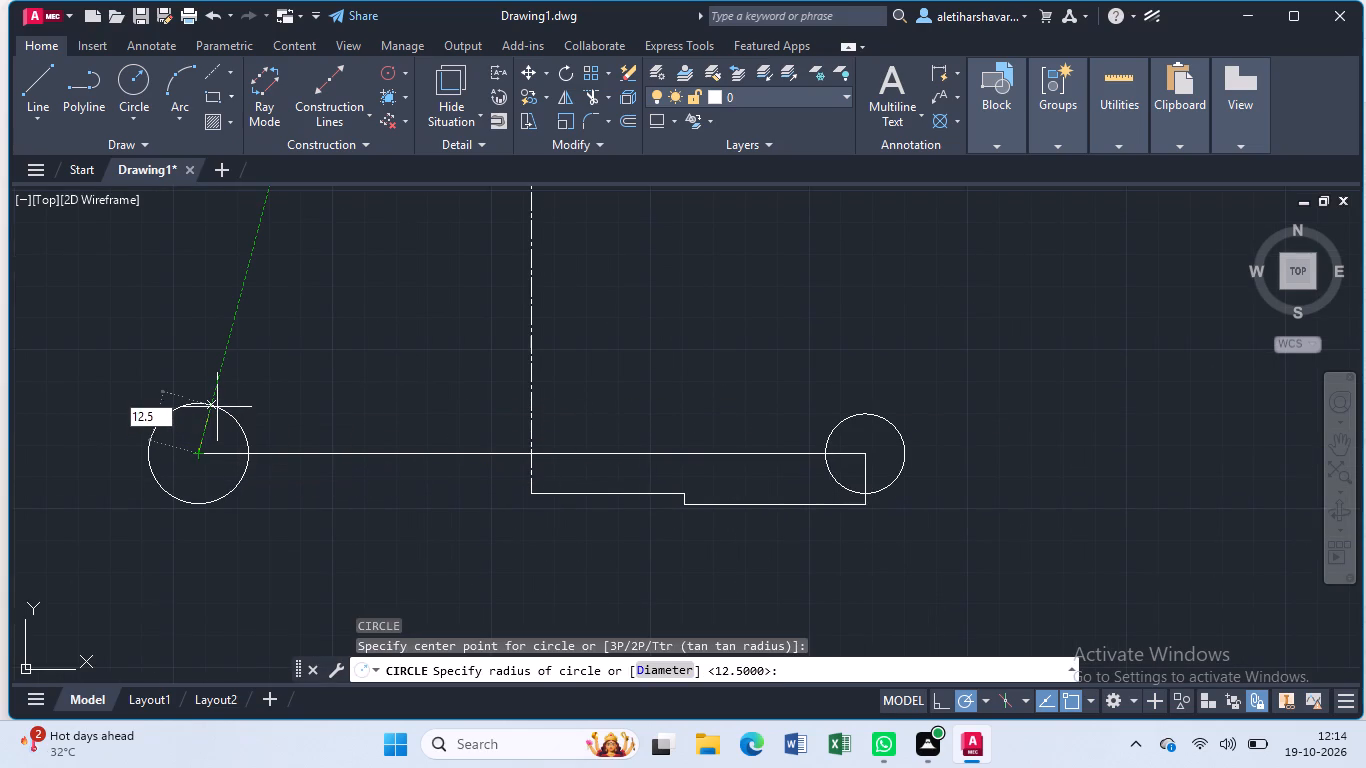
key(Return)
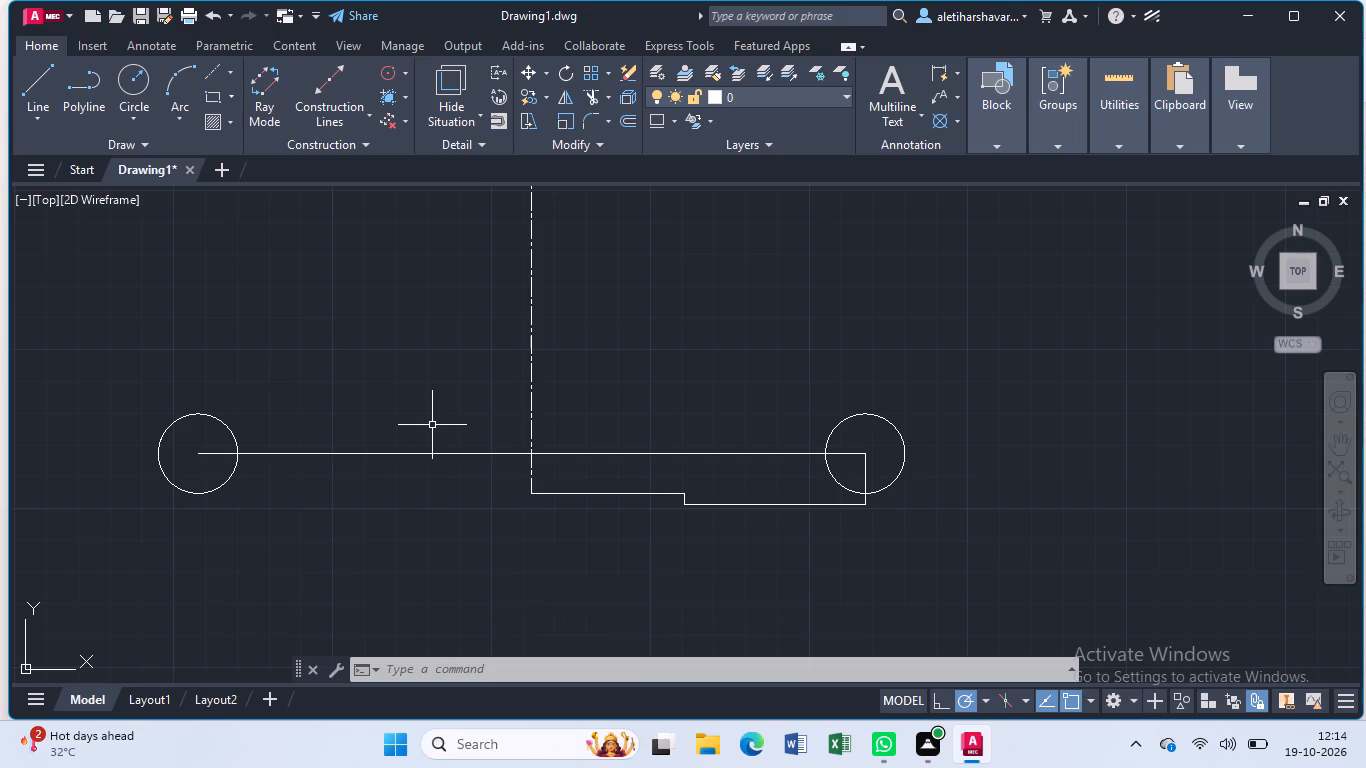
Draw a line 64 units down from the centre line's upper end, followed by a horizontal segment about 40 units to the right.
scroll(432, 425, down, 1)
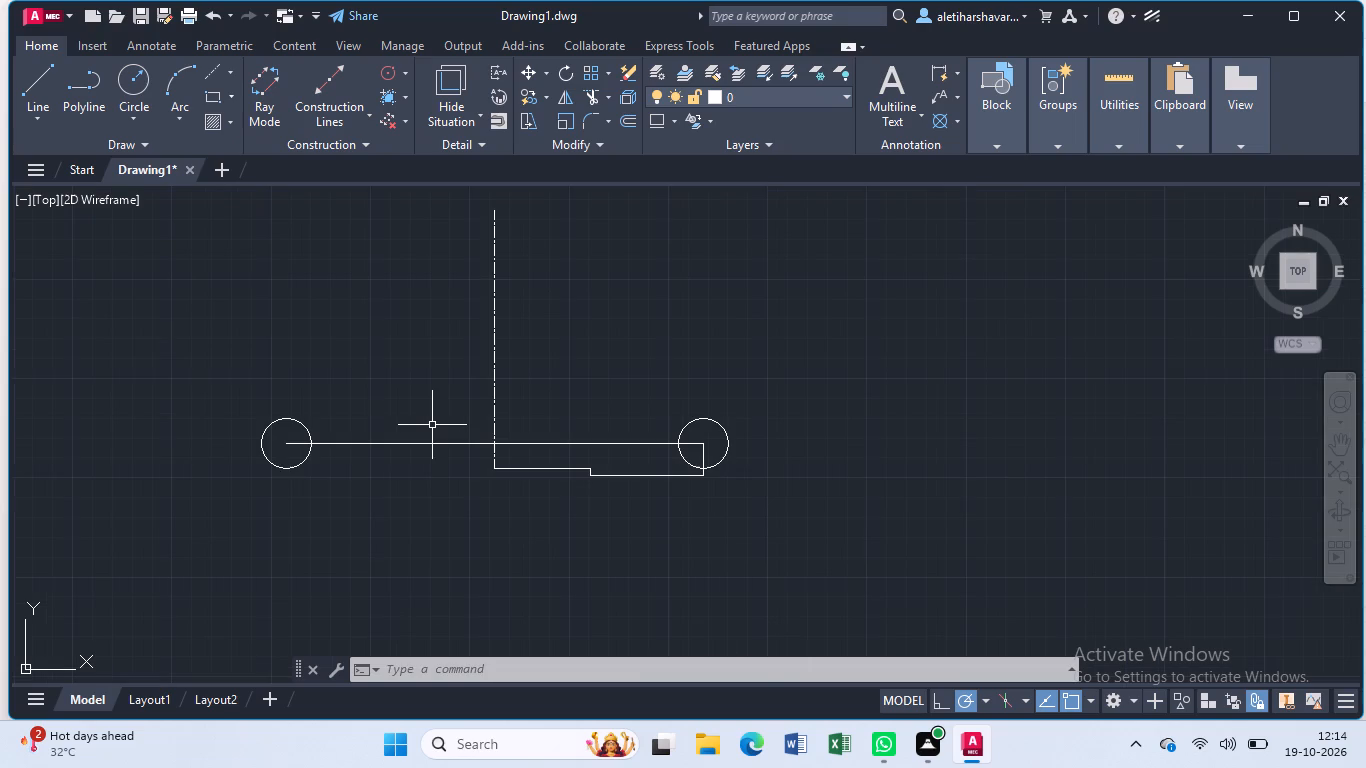
middle_drag(432, 425, 432, 450)
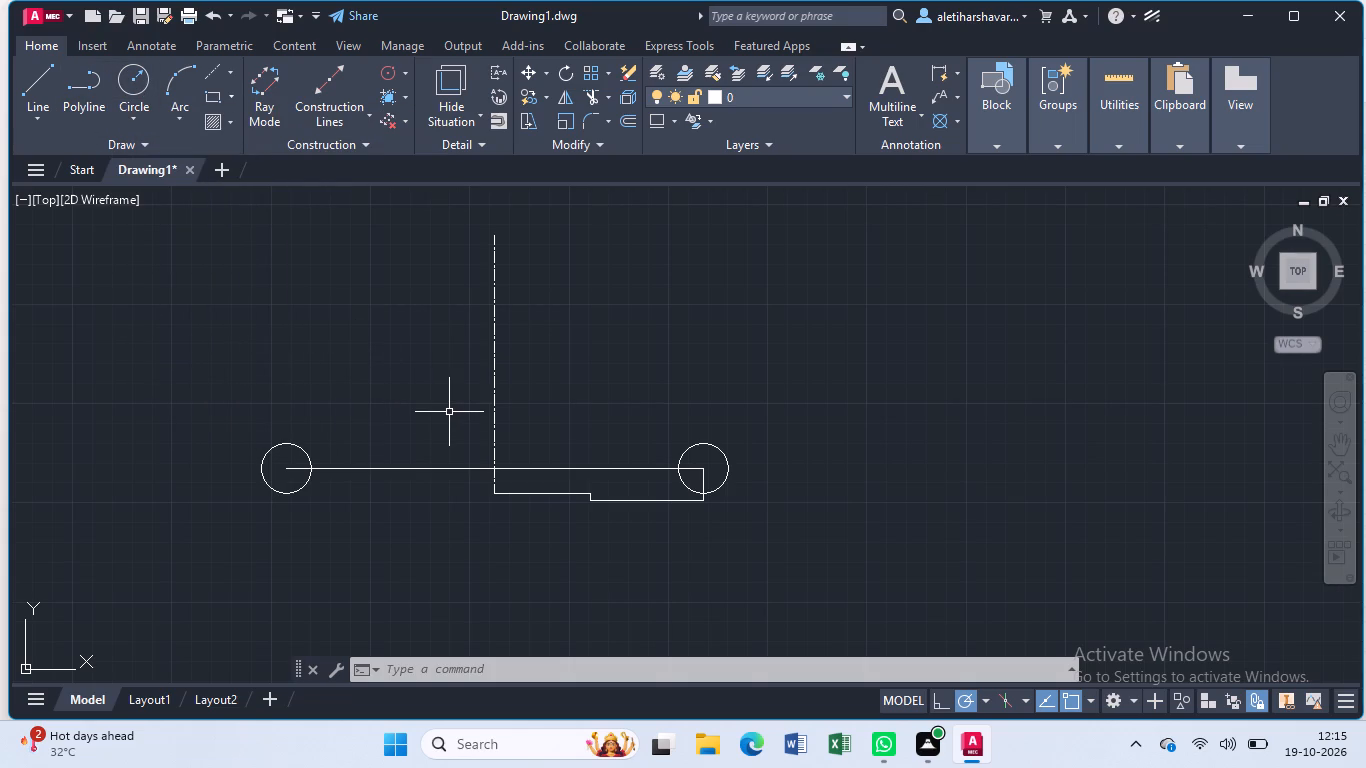
click(40, 74)
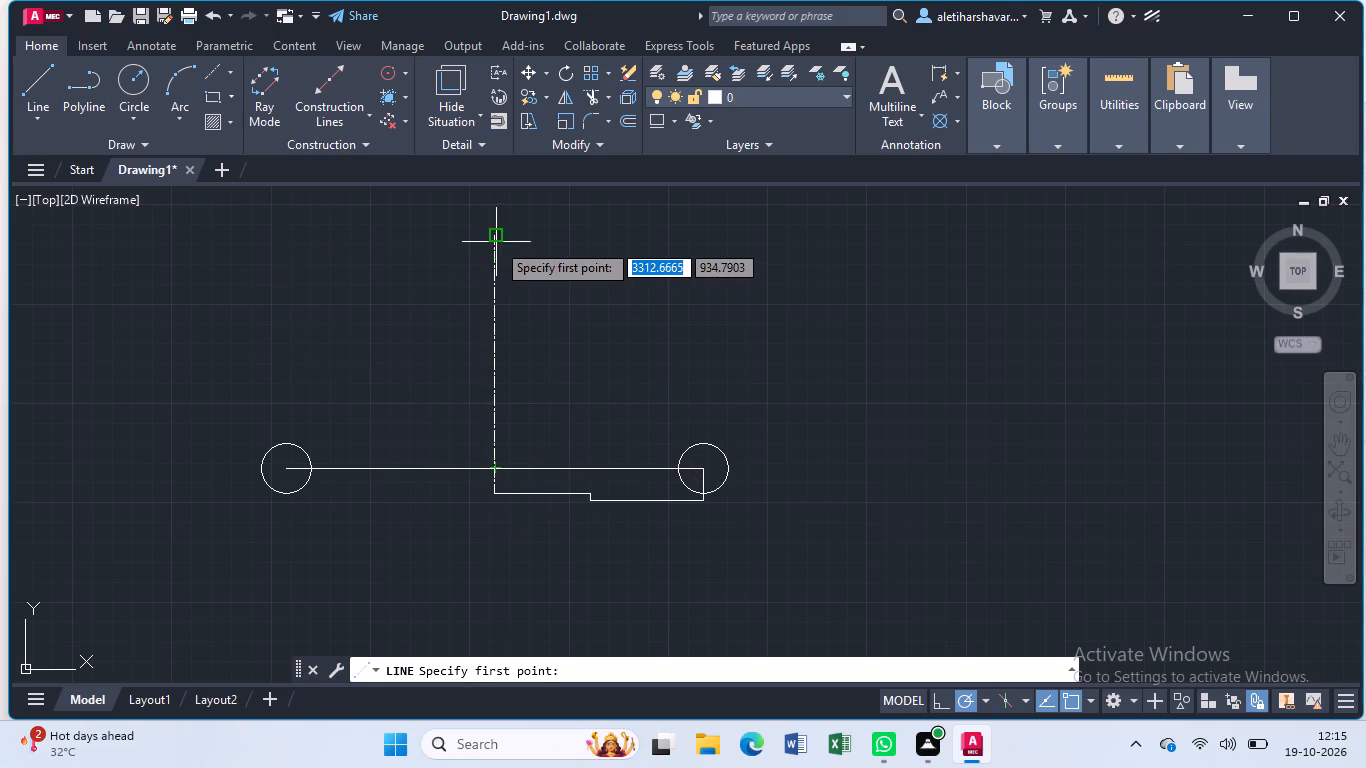
scroll(496, 242, up, 1)
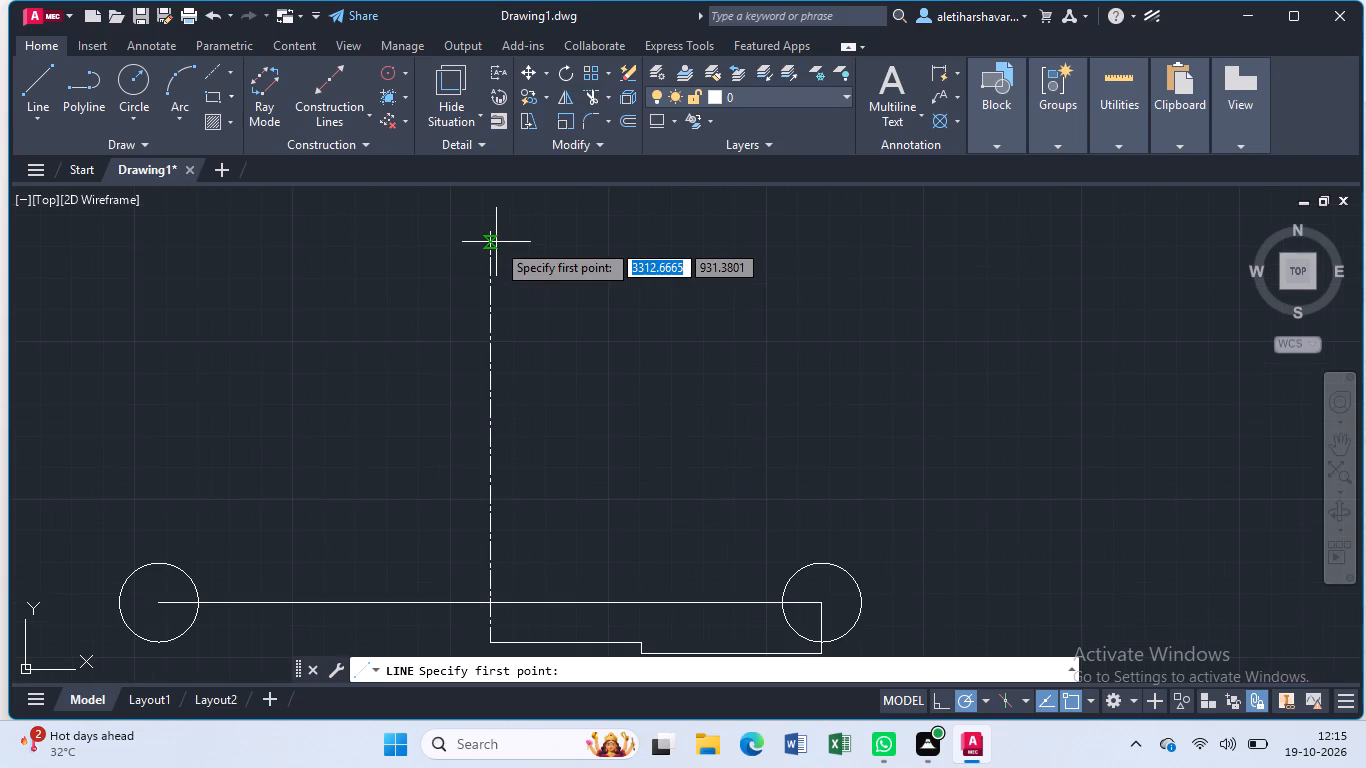
click(486, 234)
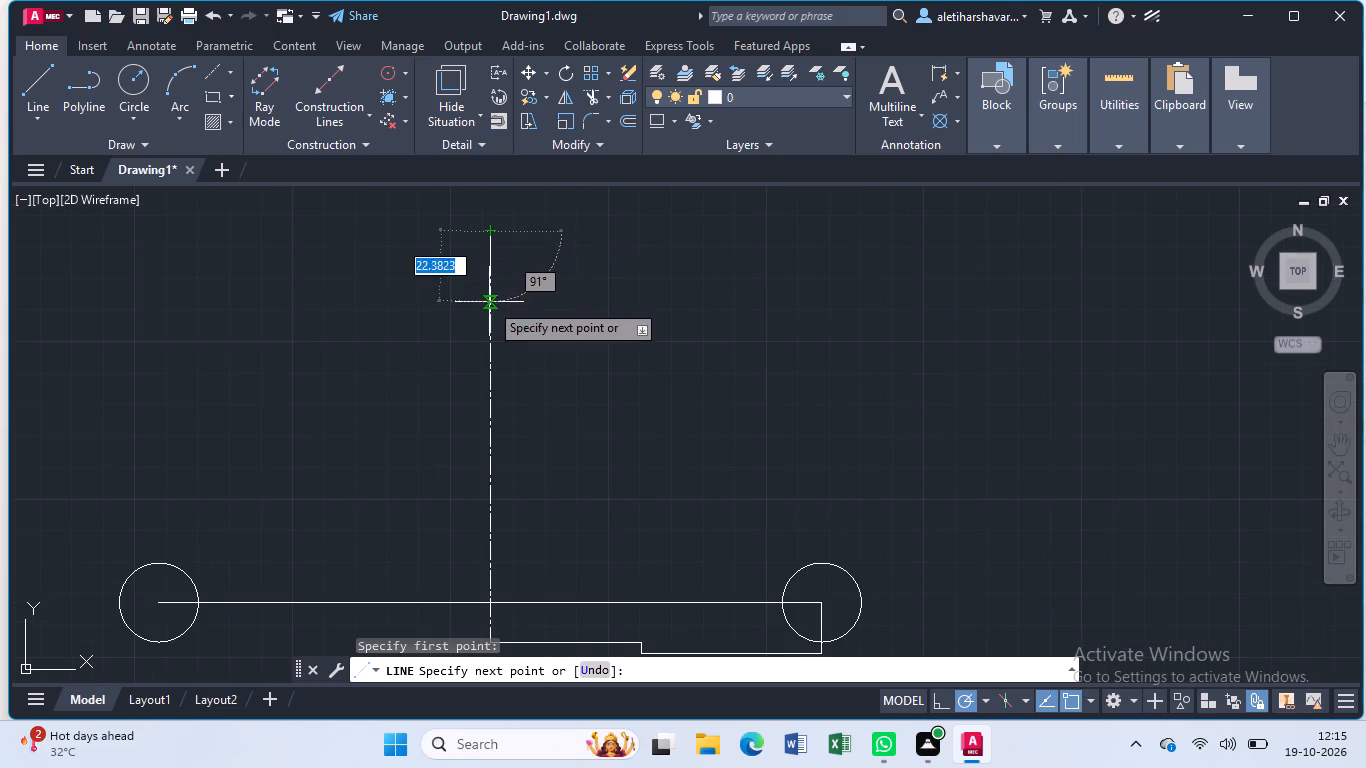
scroll(484, 511, down, 2)
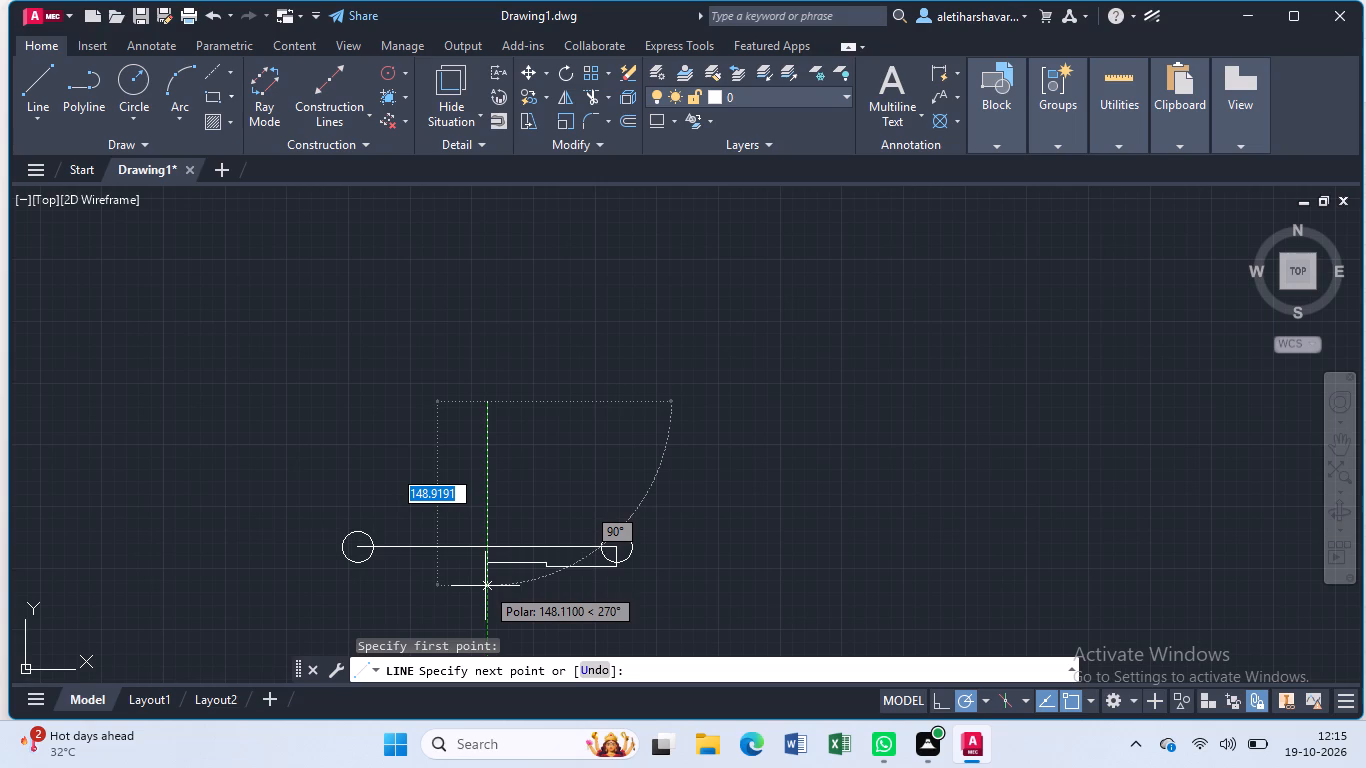
text(64)
key(Return)
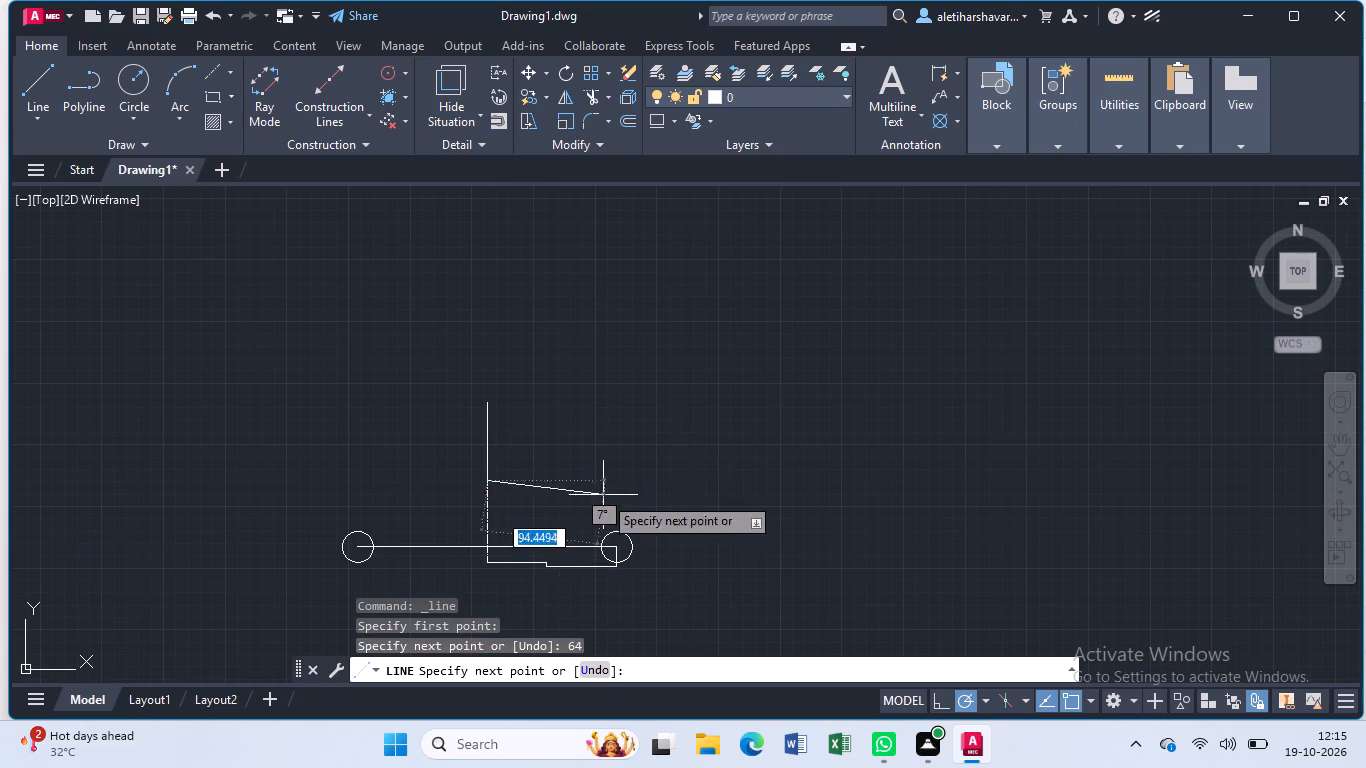
click(536, 482)
key(Escape)
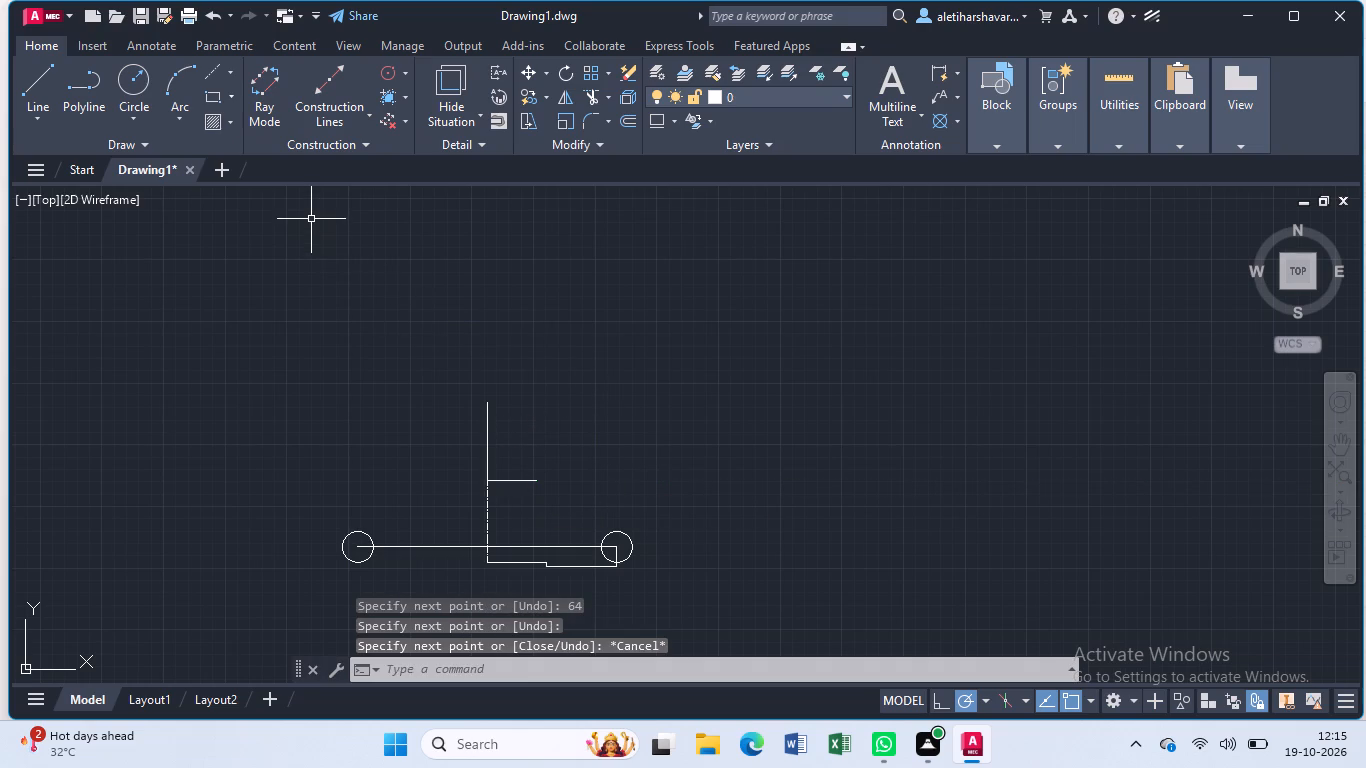
Draw a circle of radius 41 centred where the 64-unit vertical line meets the short horizontal segment.
click(137, 75)
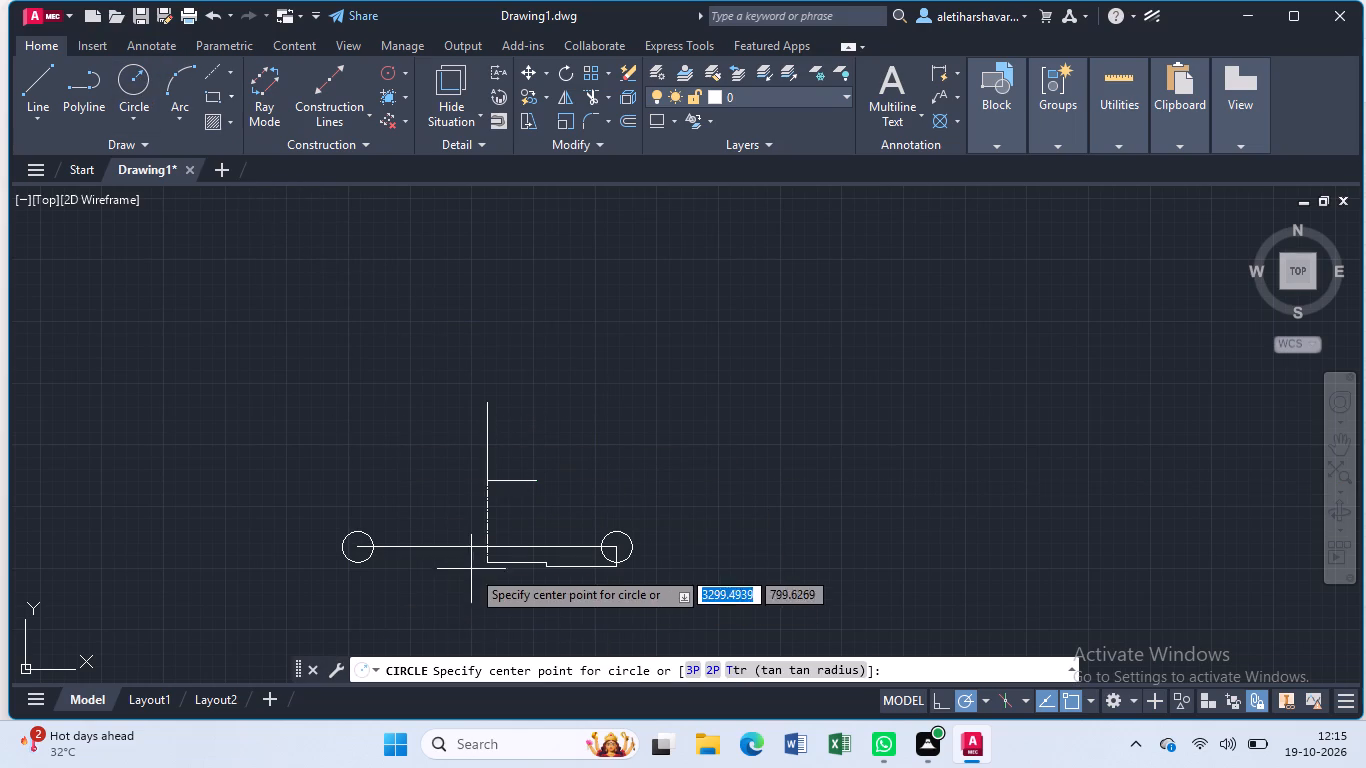
click(489, 486)
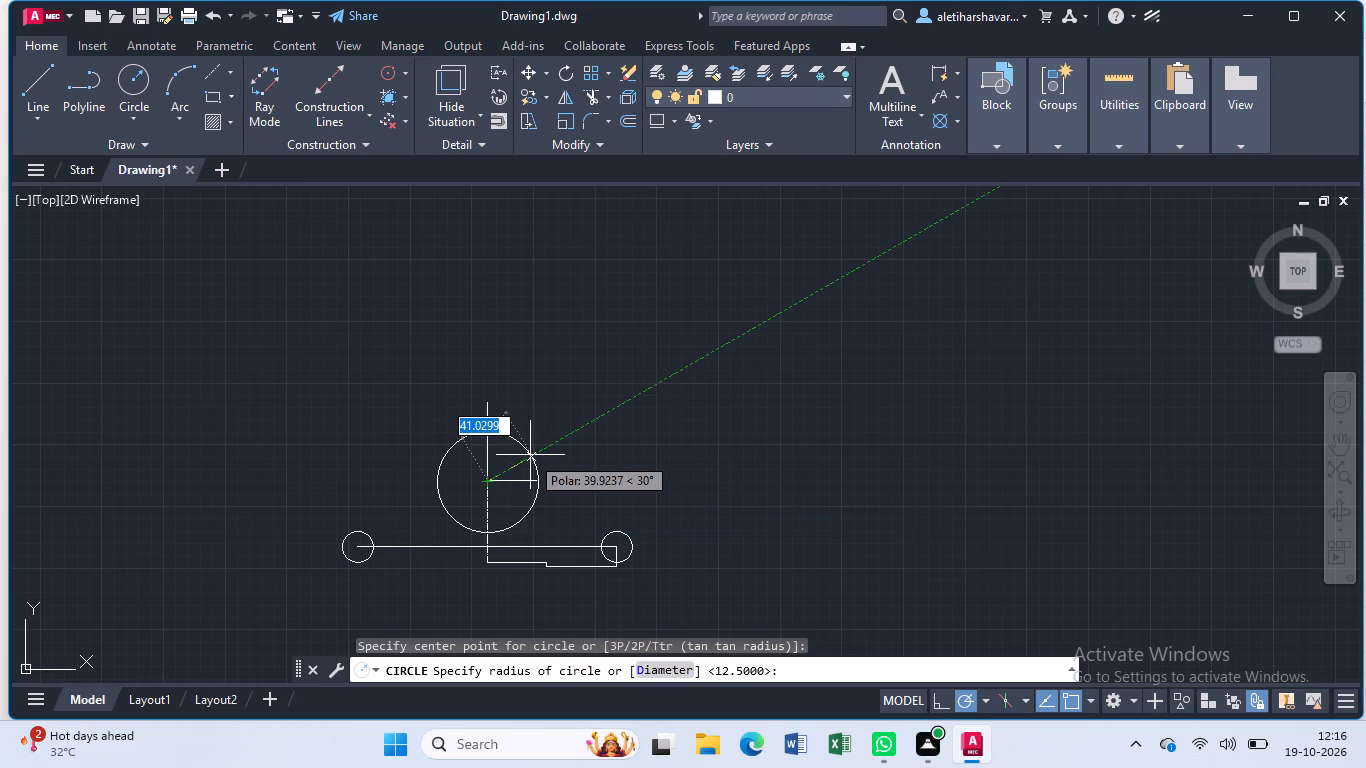
text(41)
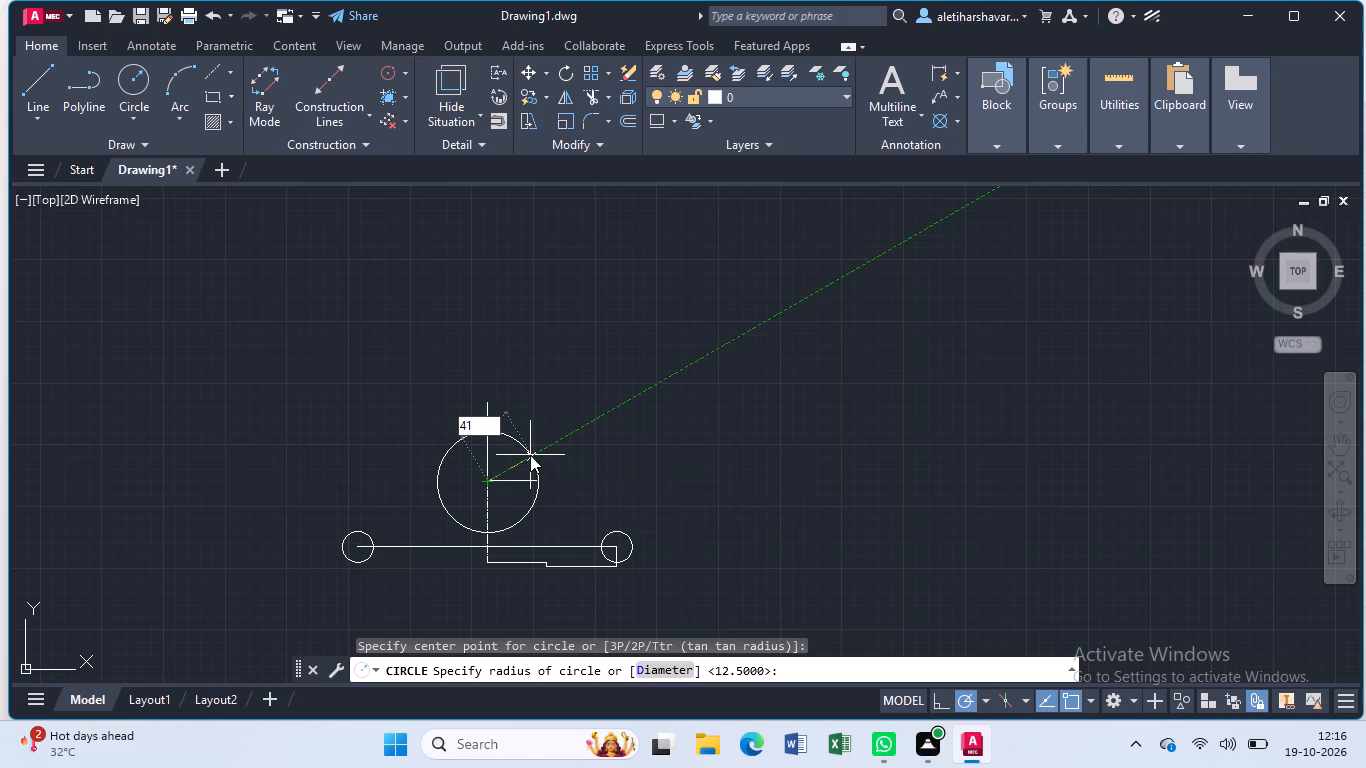
key(Return)
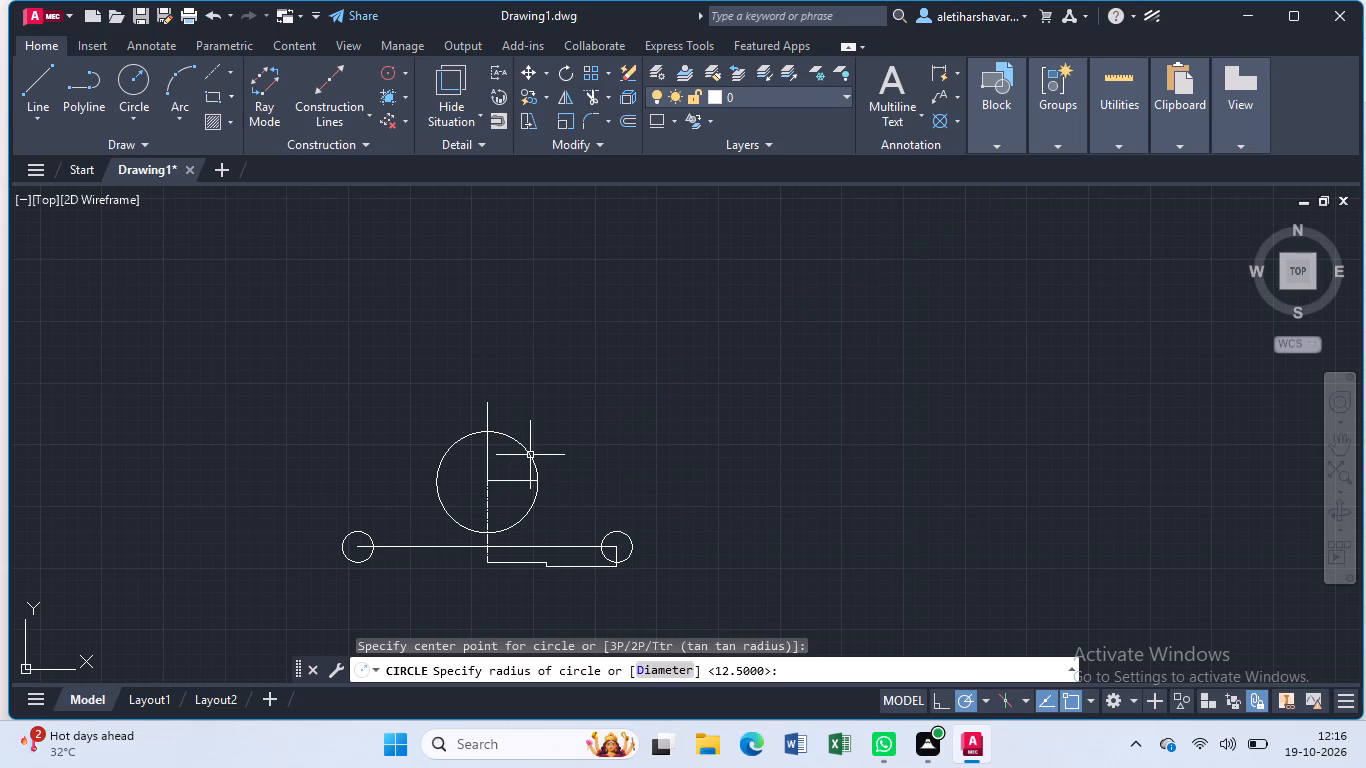
Change the current linetype for new objects to one of the loaded linetypes beginning with A.
key(ctrl+1)
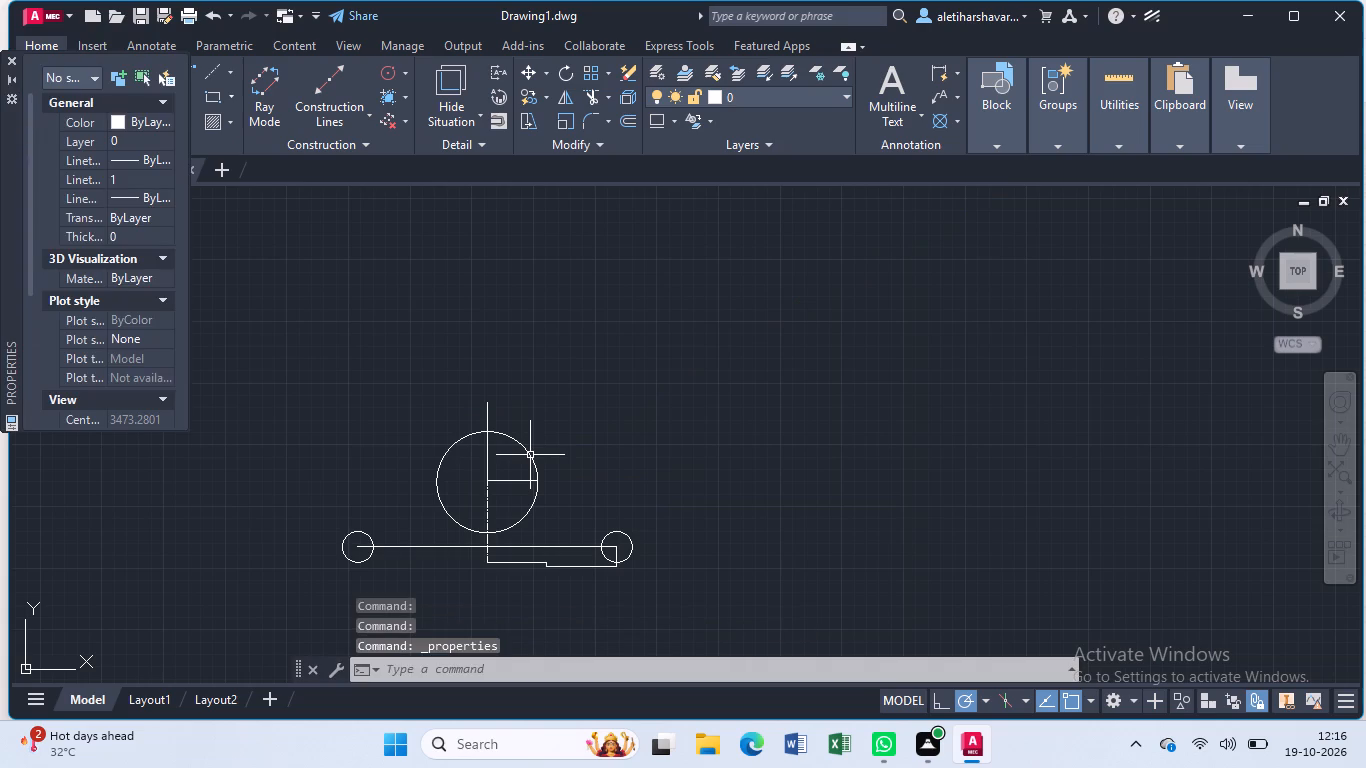
click(168, 154)
click(168, 157)
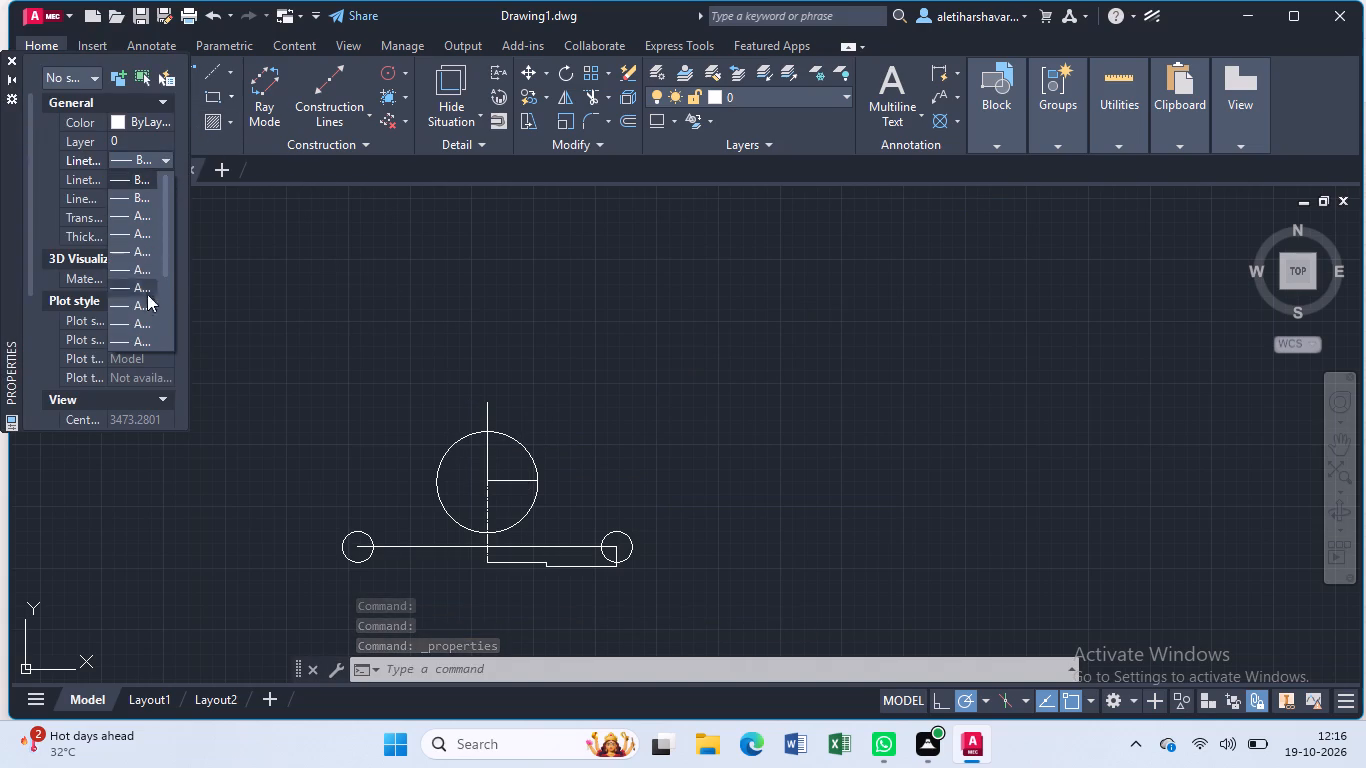
click(150, 327)
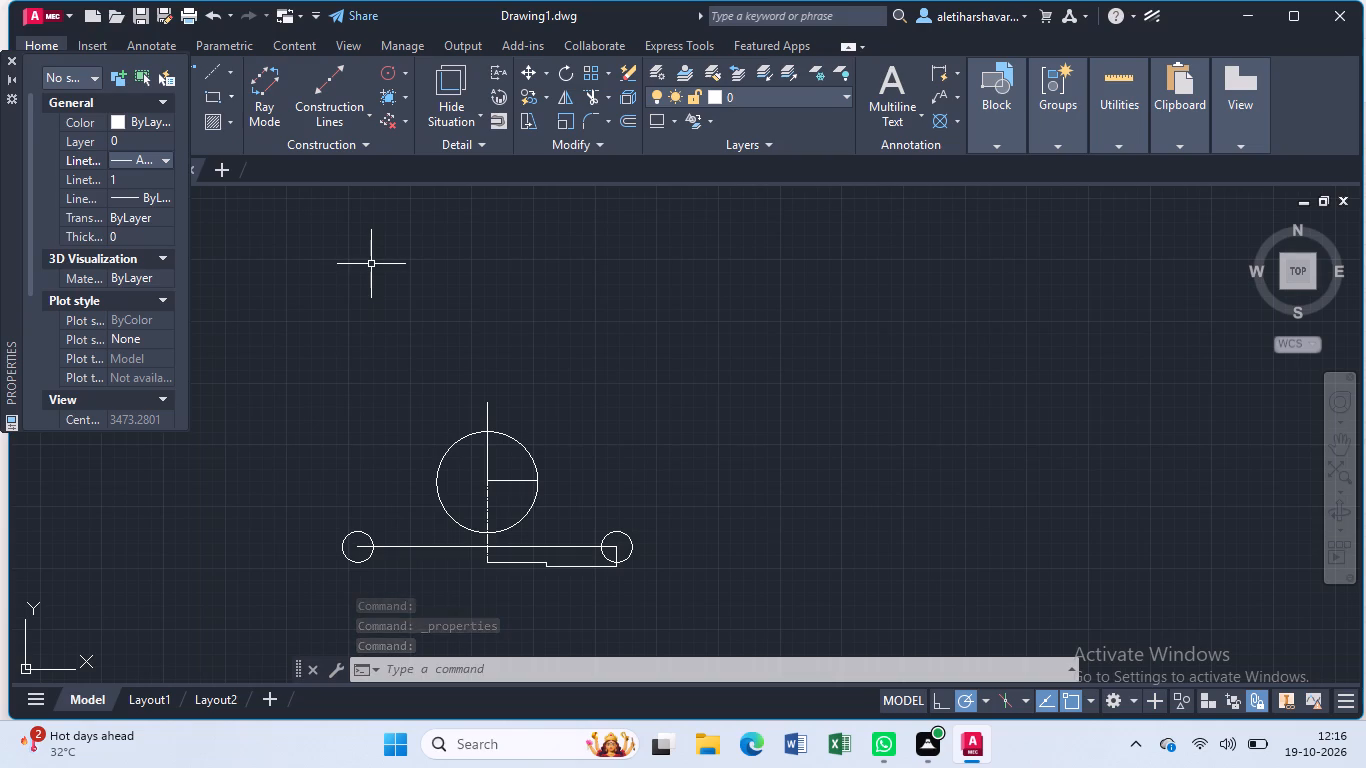
Draw a dash-dot circle of radius 48 concentric with the radius 41 circle.
key(c)
key(Return)
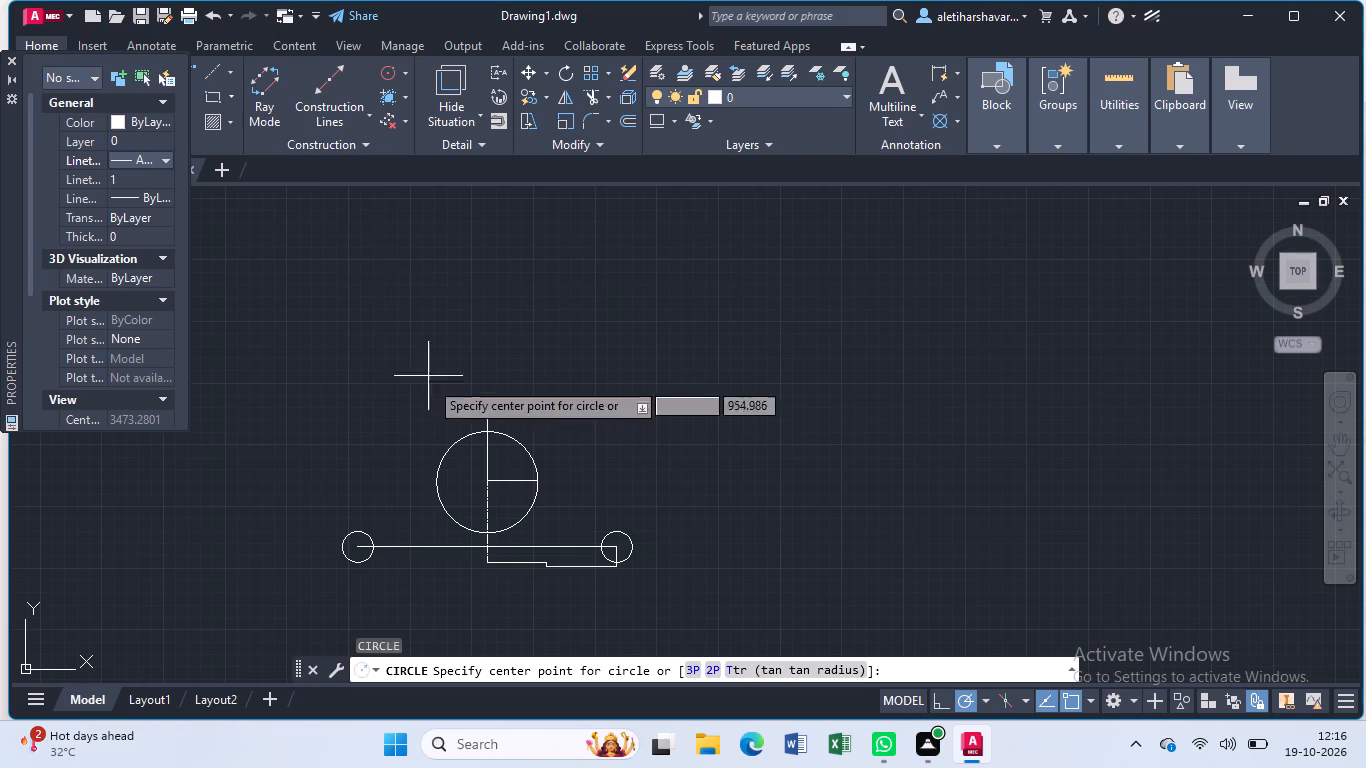
click(485, 483)
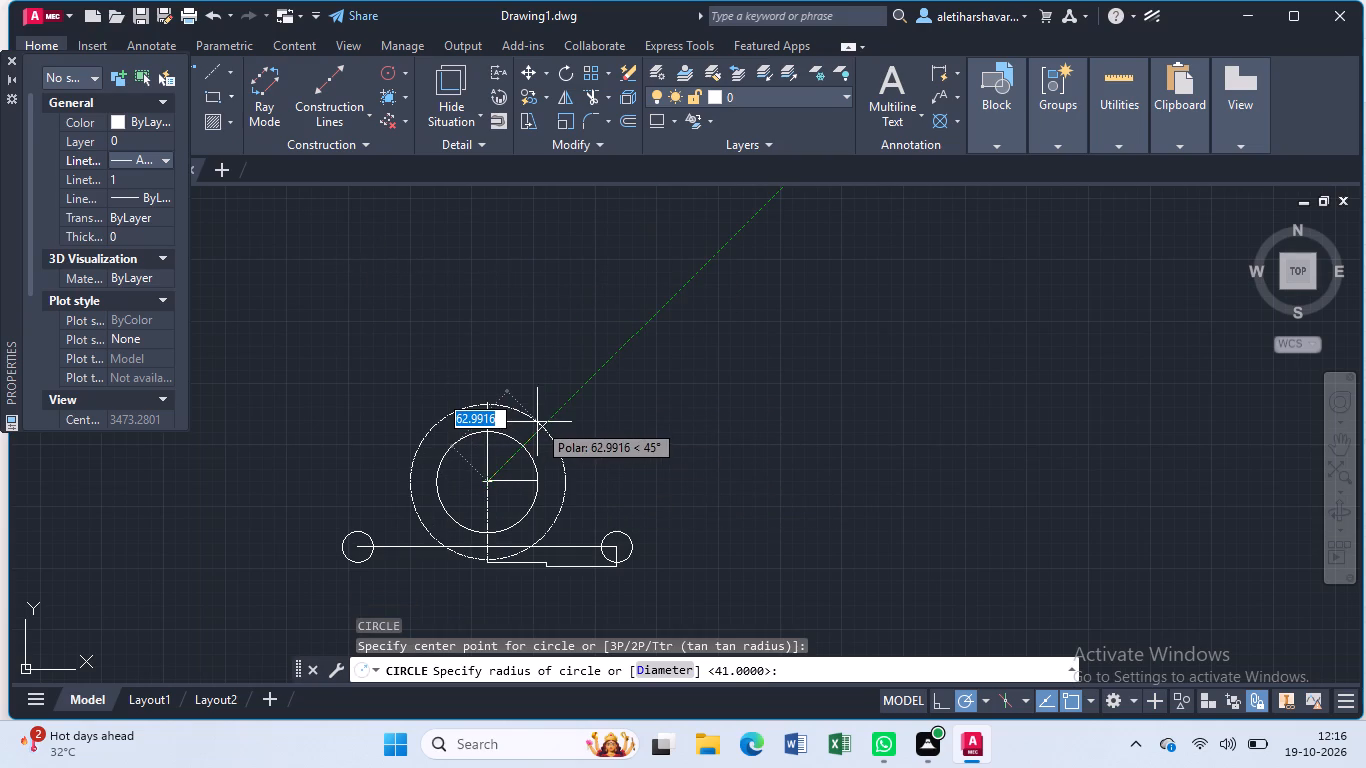
key(4)
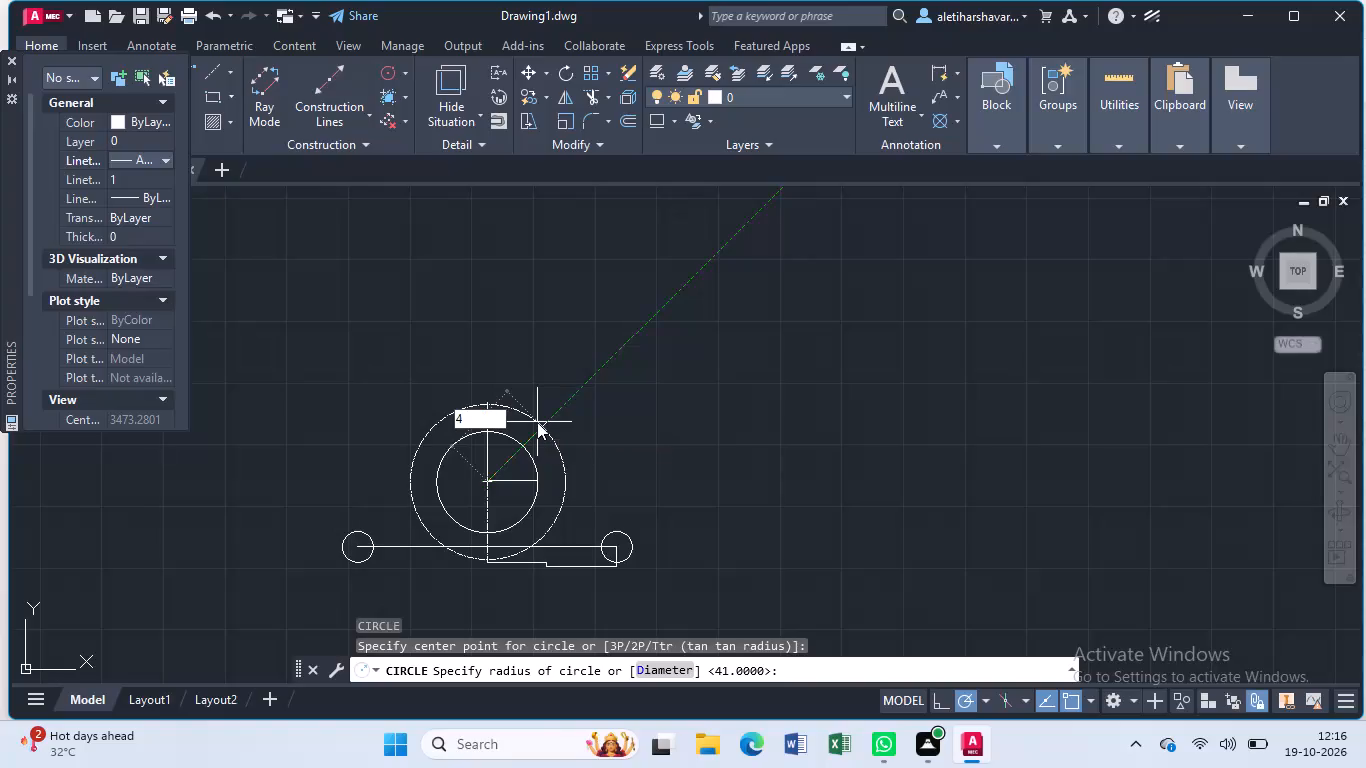
key(8)
key(Return)
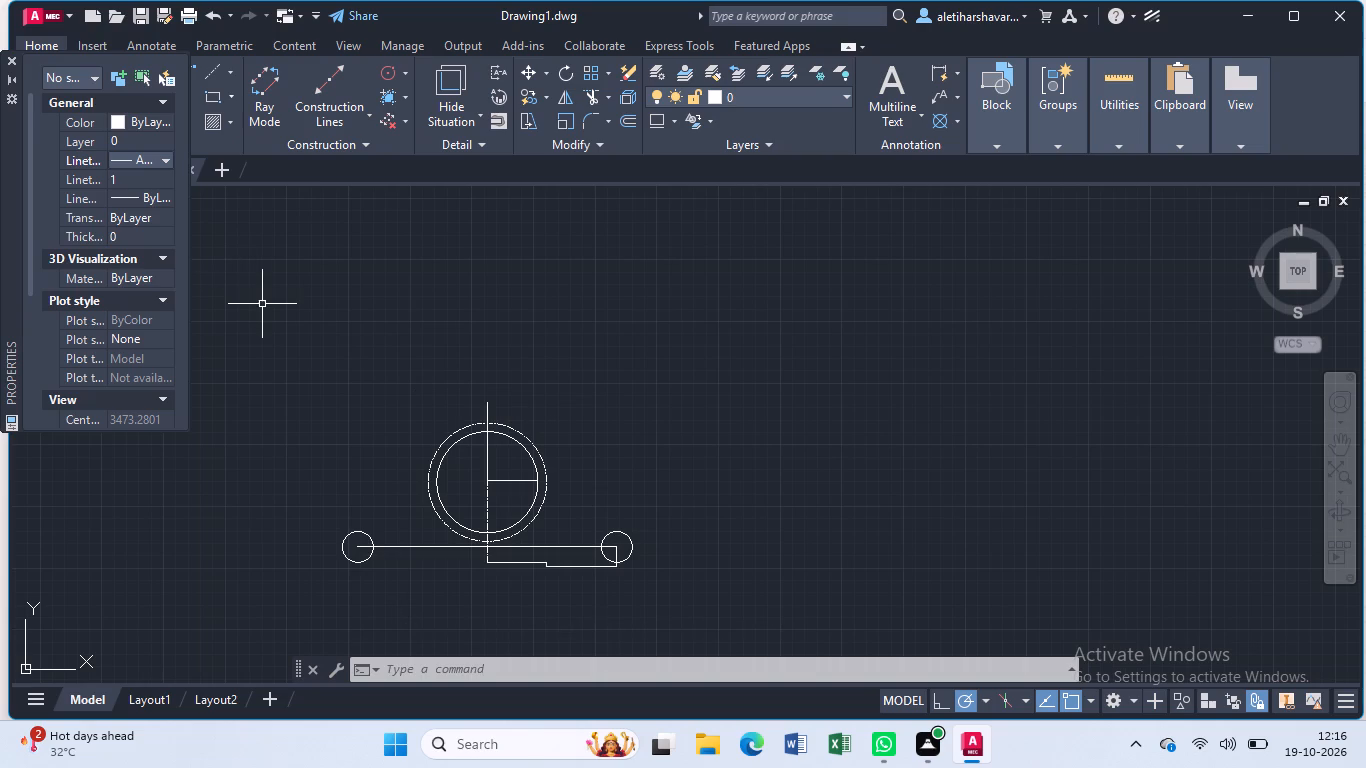
Draw an inclined dash-dot line about 118 units long at about 62° from the large circles' centre, up and to the right.
key(l)
key(Return)
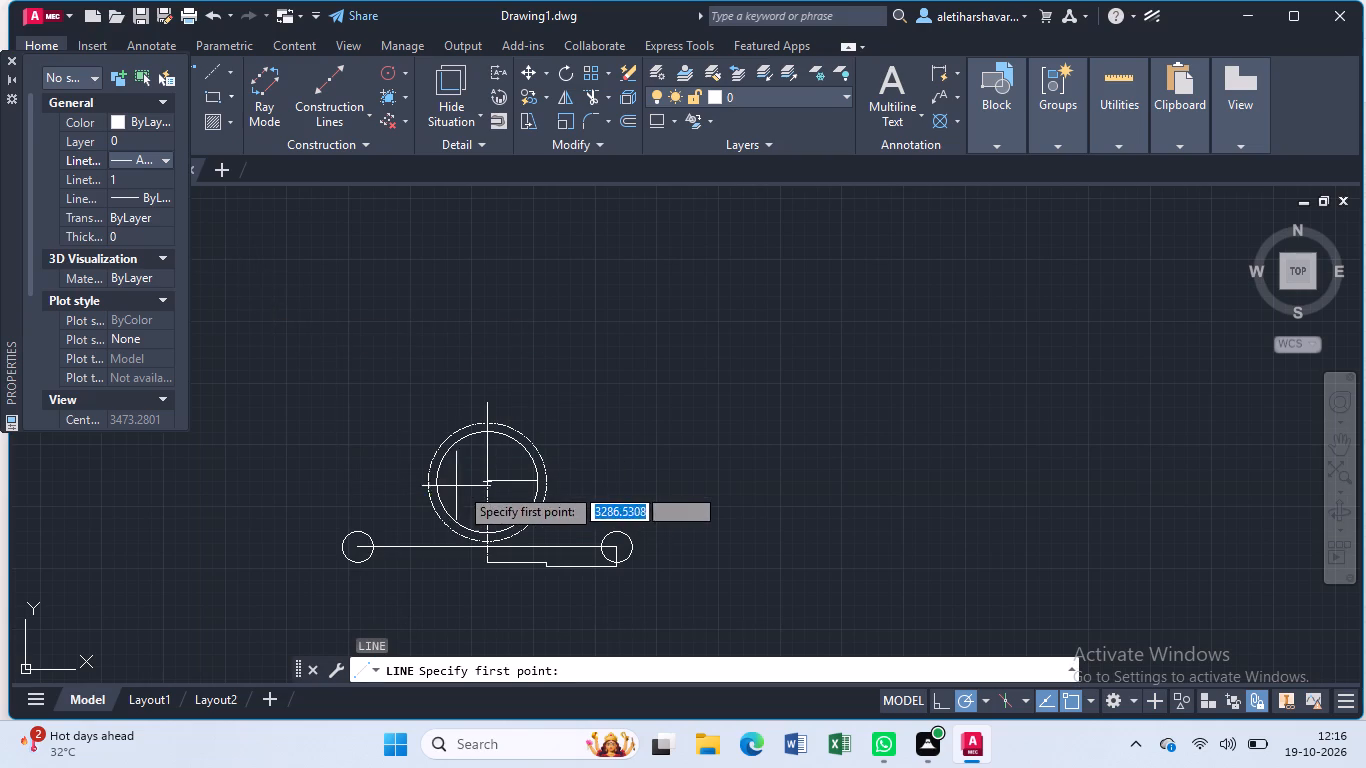
click(482, 484)
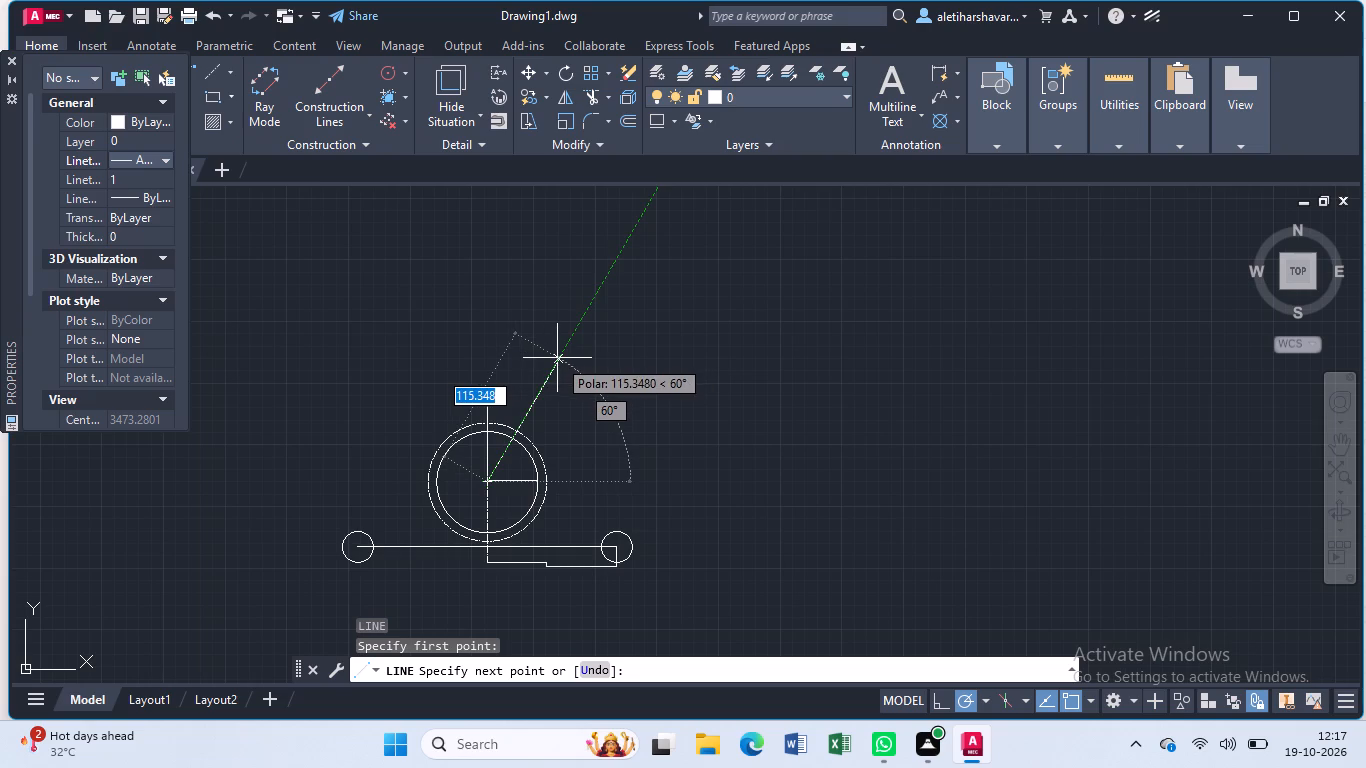
scroll(557, 358, up, 3)
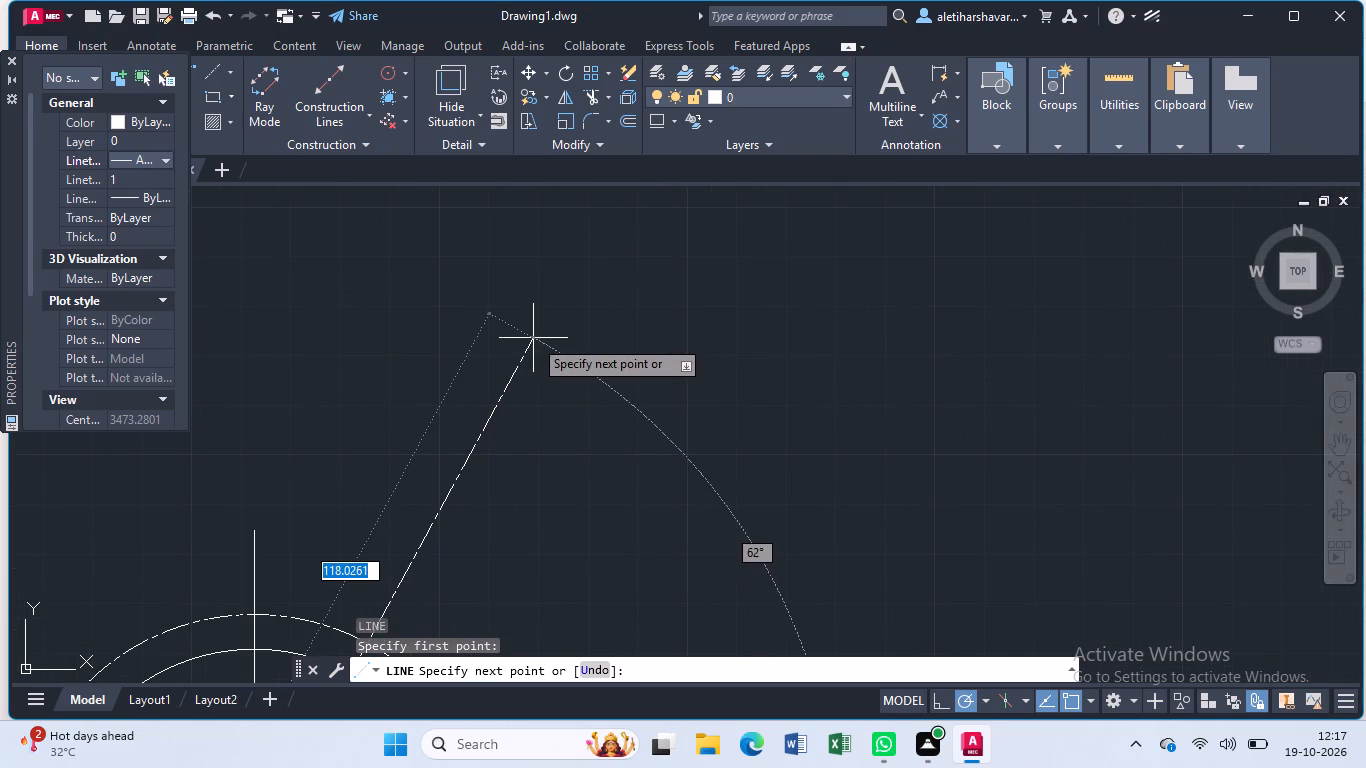
click(533, 338)
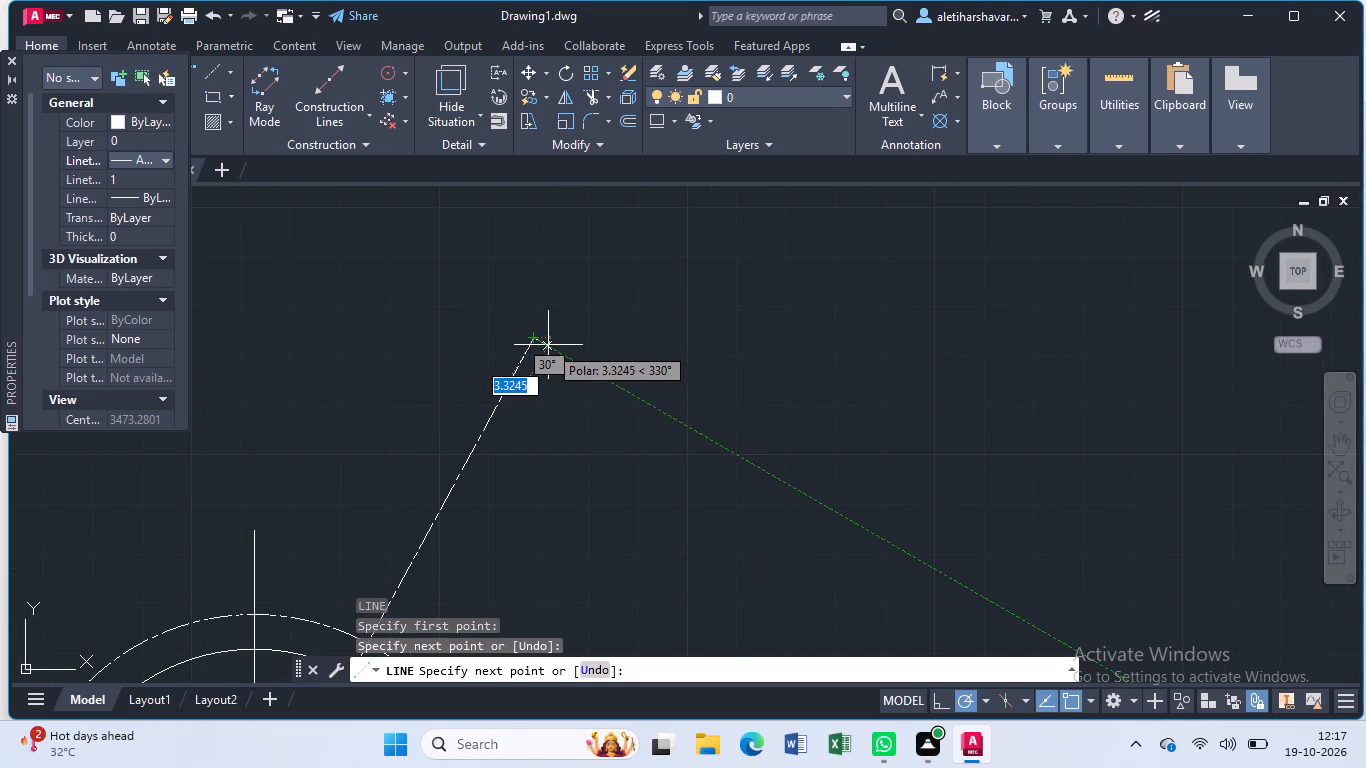
scroll(548, 345, down, 5)
key(Escape)
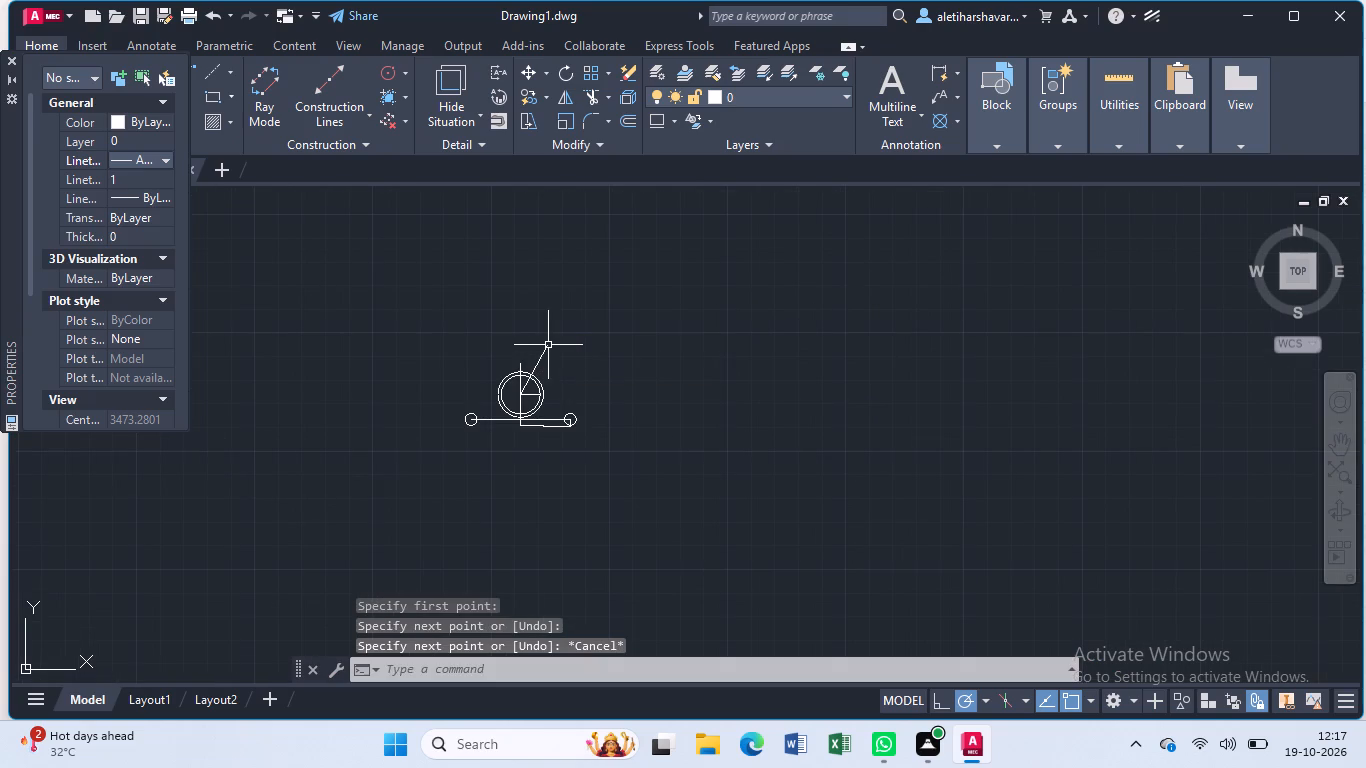
Change the current linetype for new objects to the first listed one beginning with B, and close the object properties.
scroll(548, 345, up, 3)
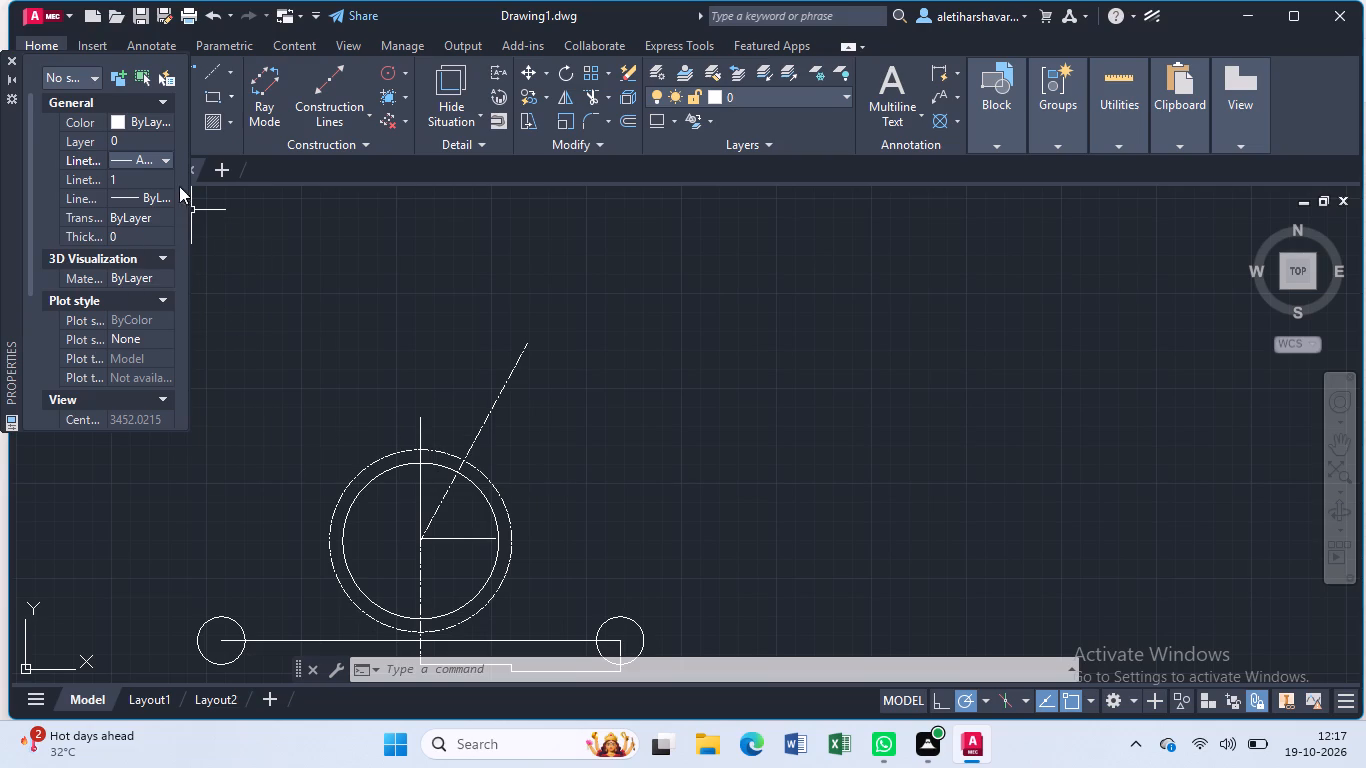
click(166, 158)
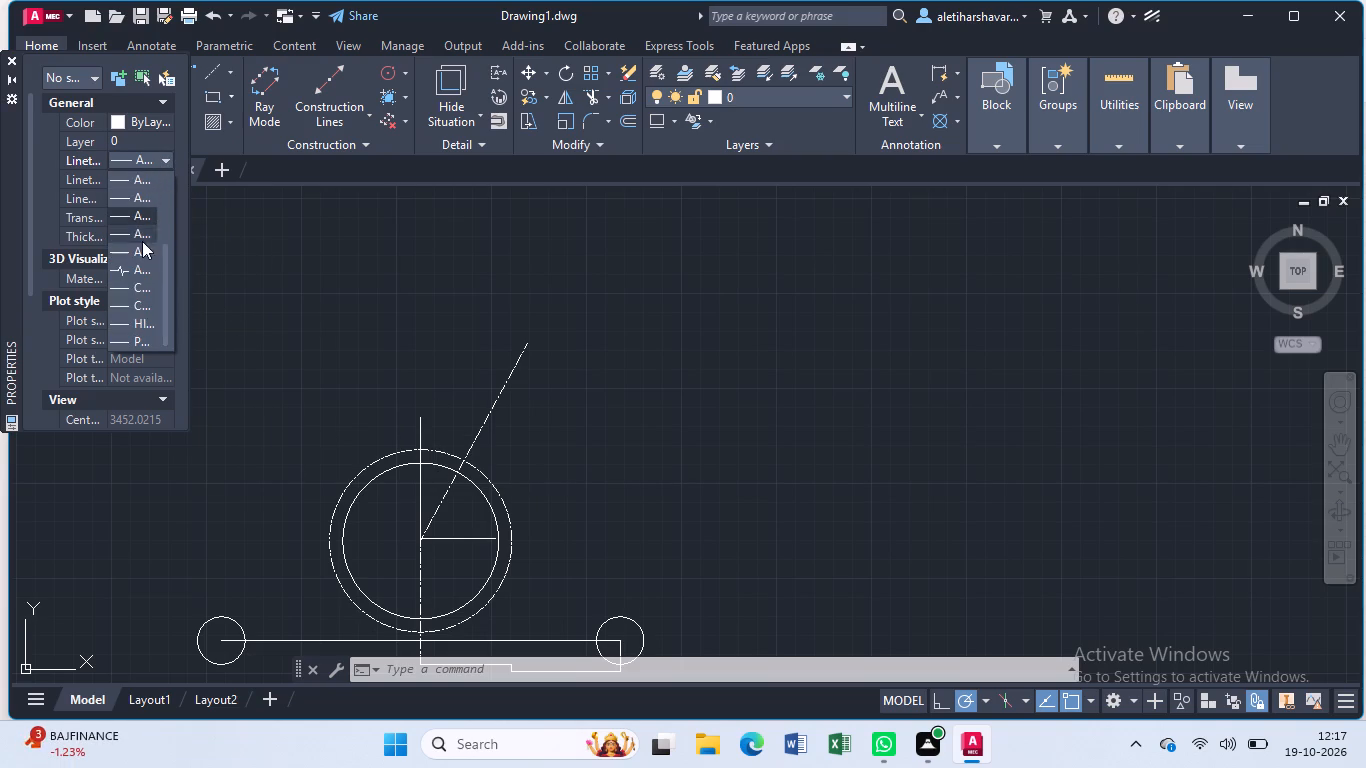
scroll(155, 228, up, 7)
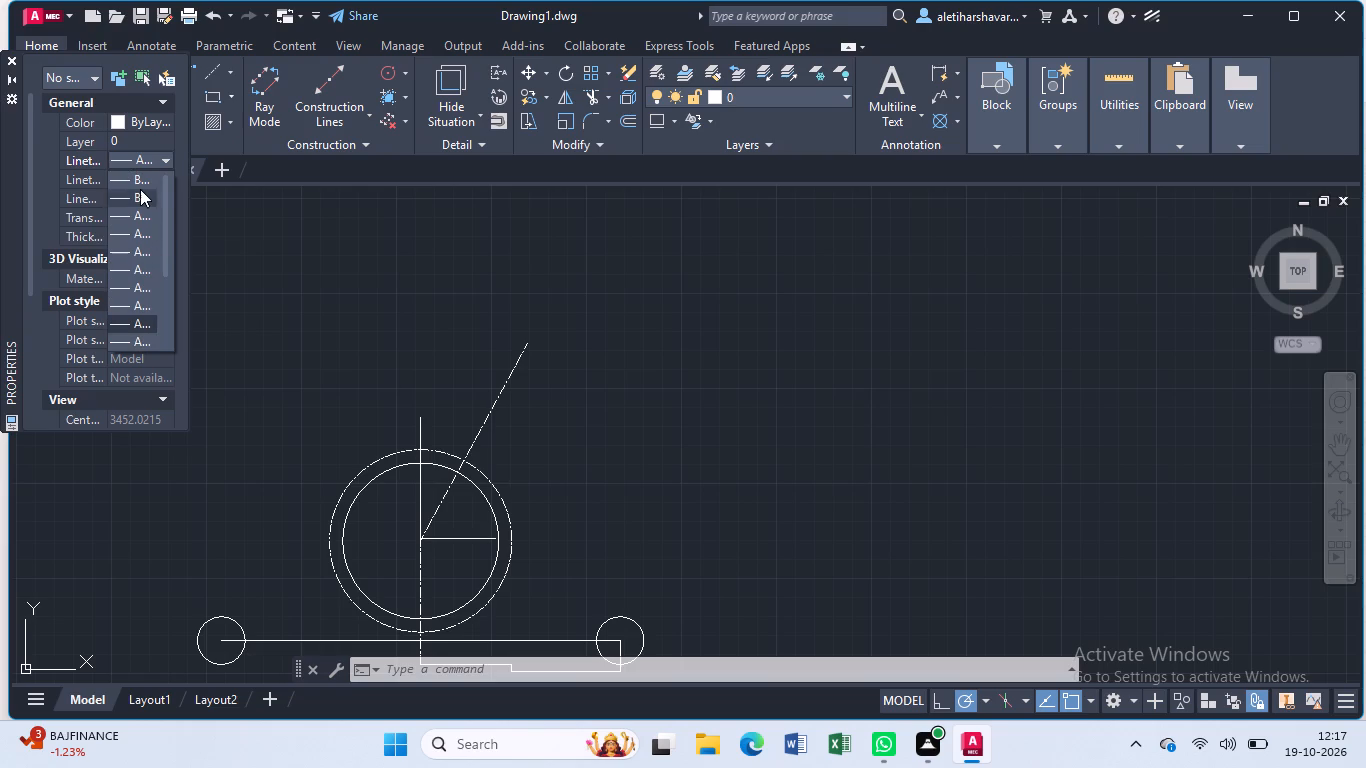
click(140, 185)
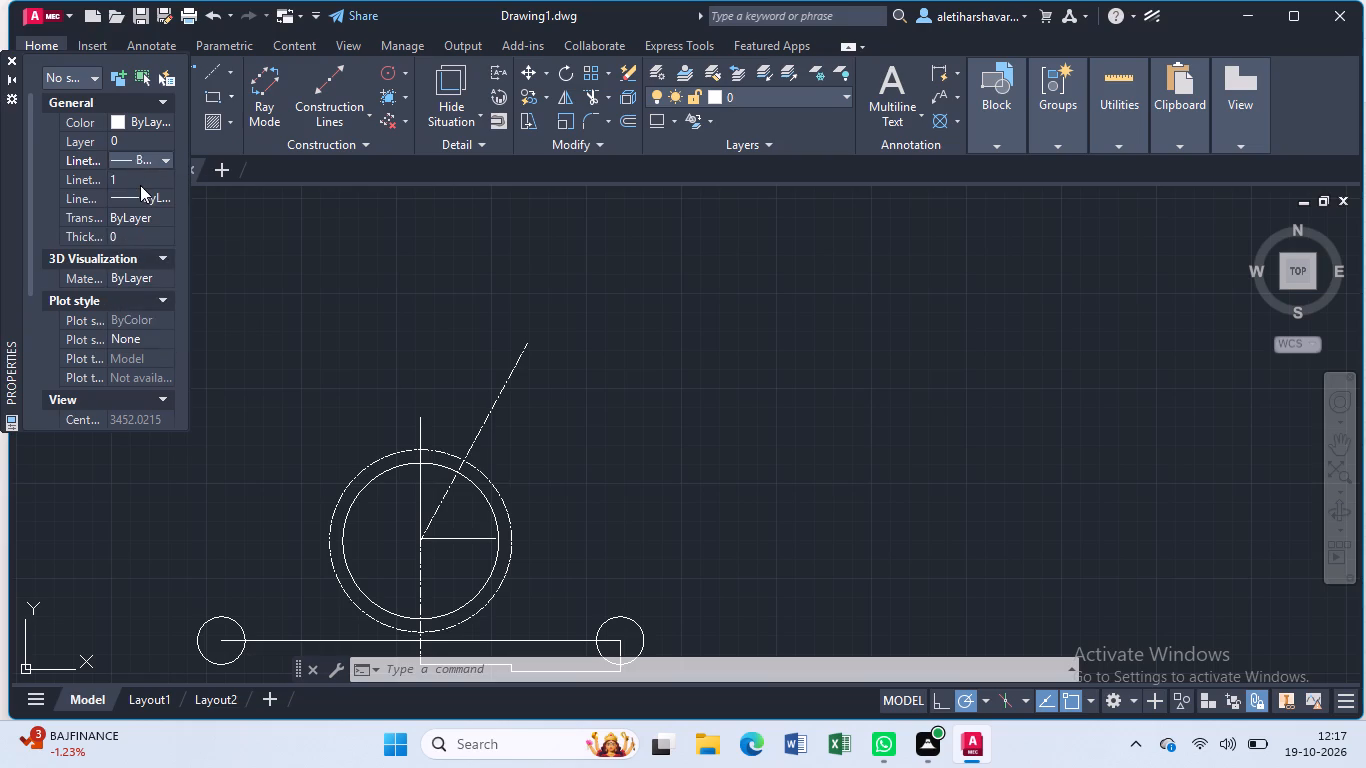
click(7, 54)
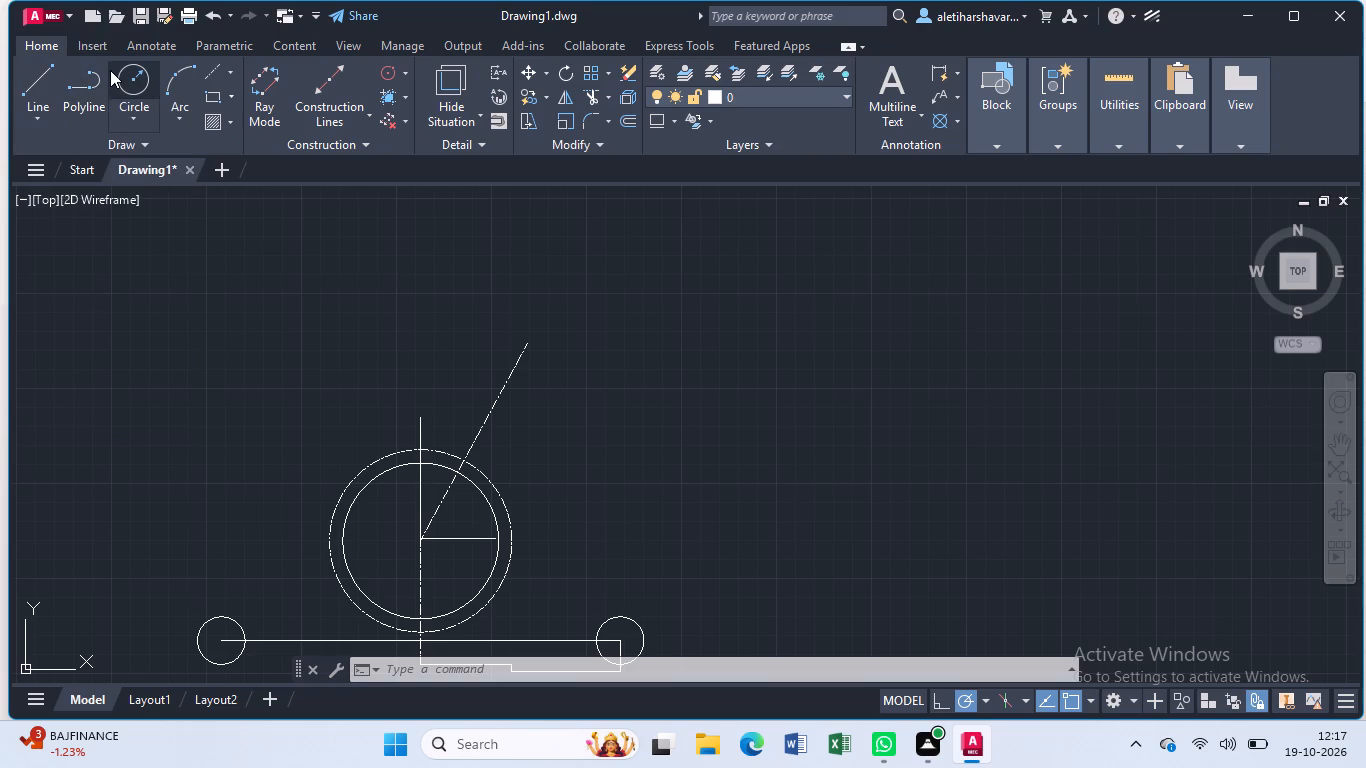
Draw a circle of radius 8 centred where the inclined dash-dot line crosses the radius 48 circle.
click(126, 76)
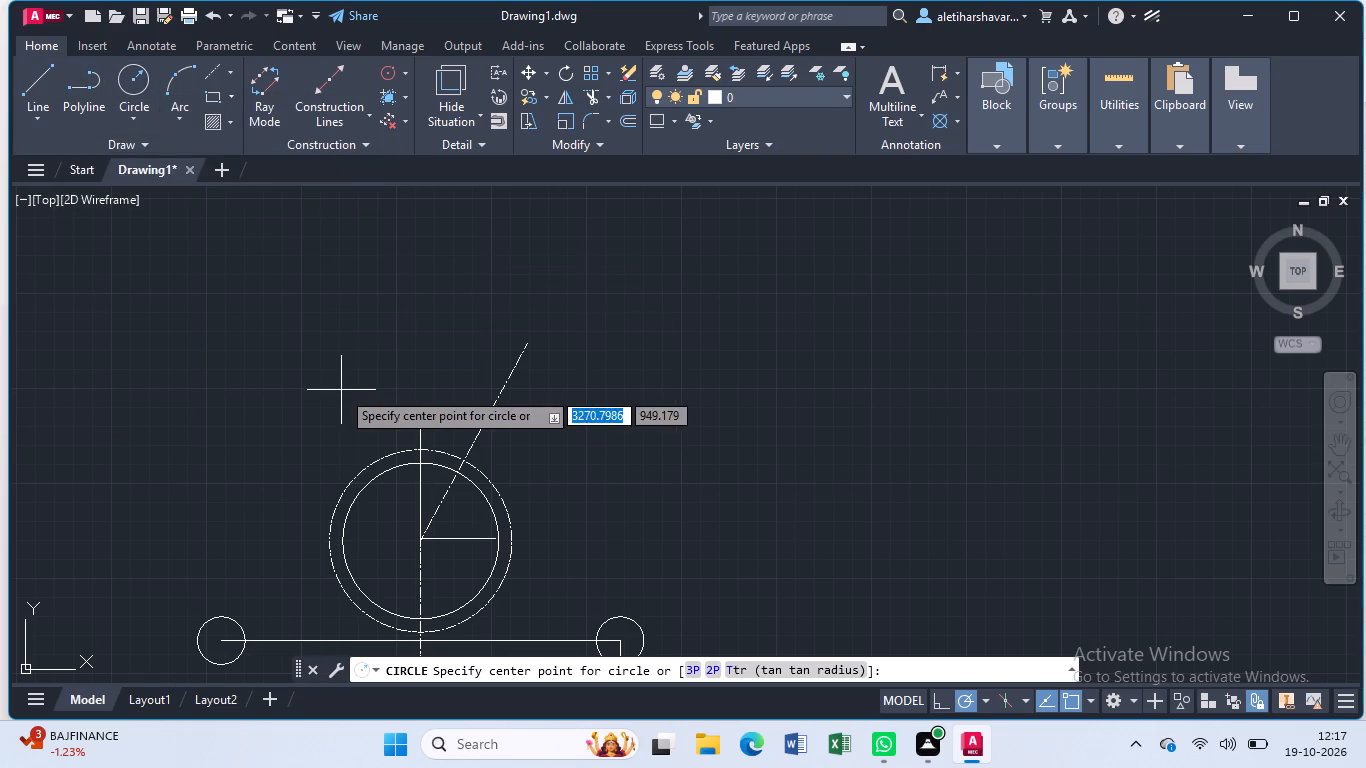
scroll(341, 390, up, 2)
middle_drag(485, 621, 362, 400)
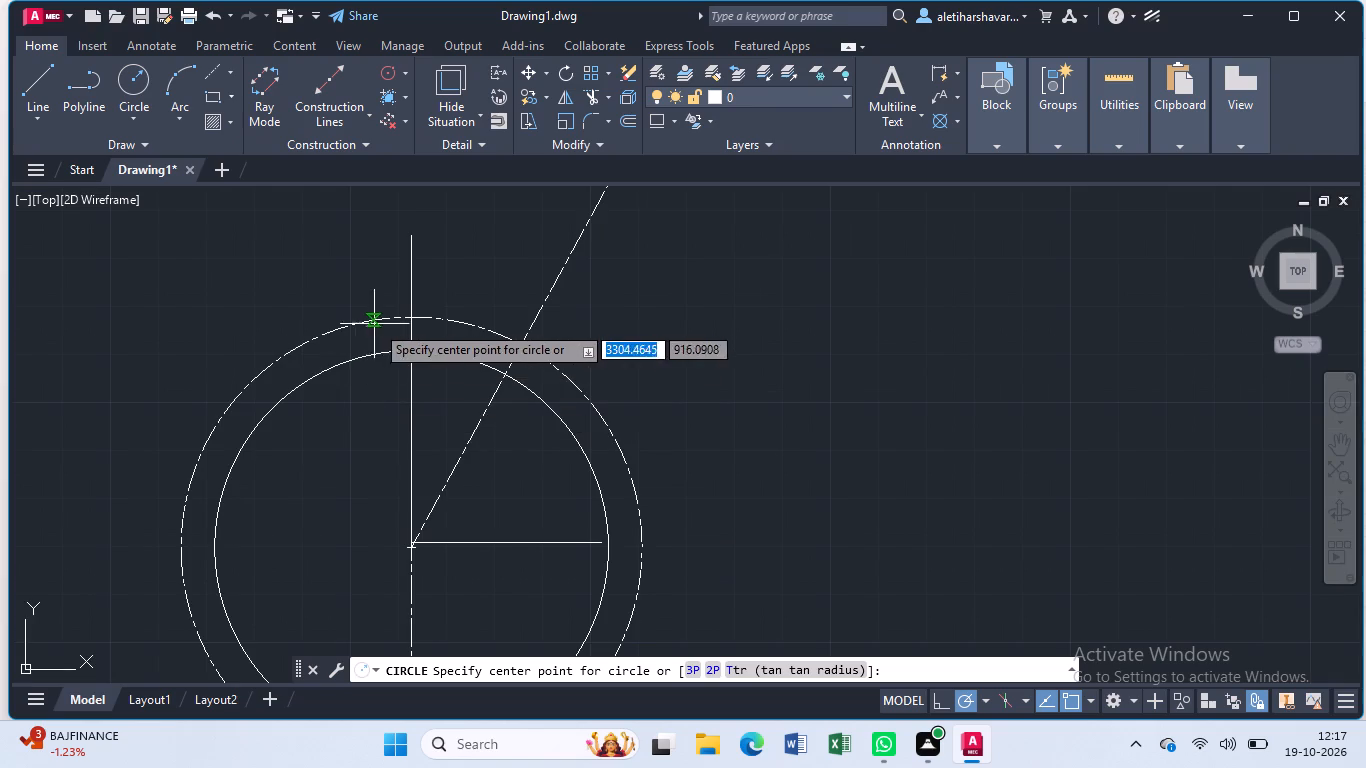
scroll(385, 318, up, 1)
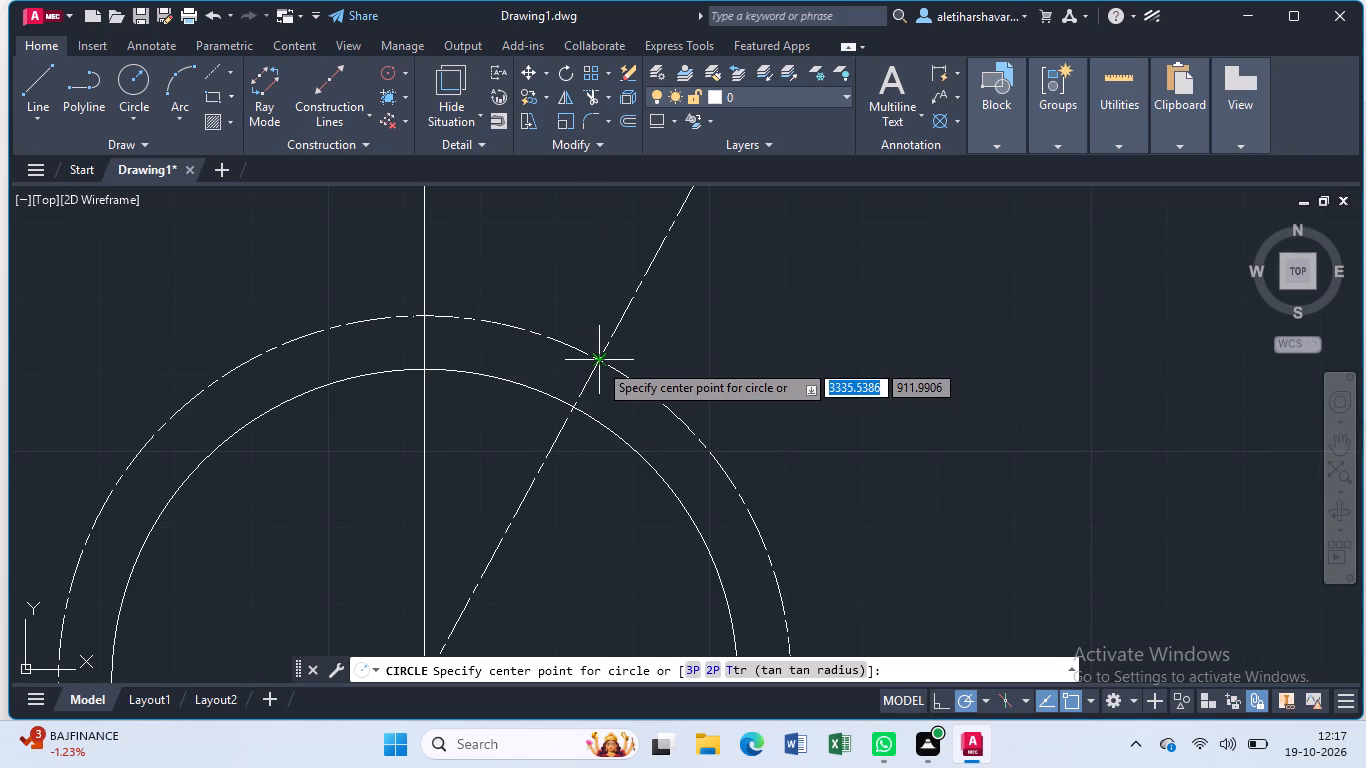
click(598, 362)
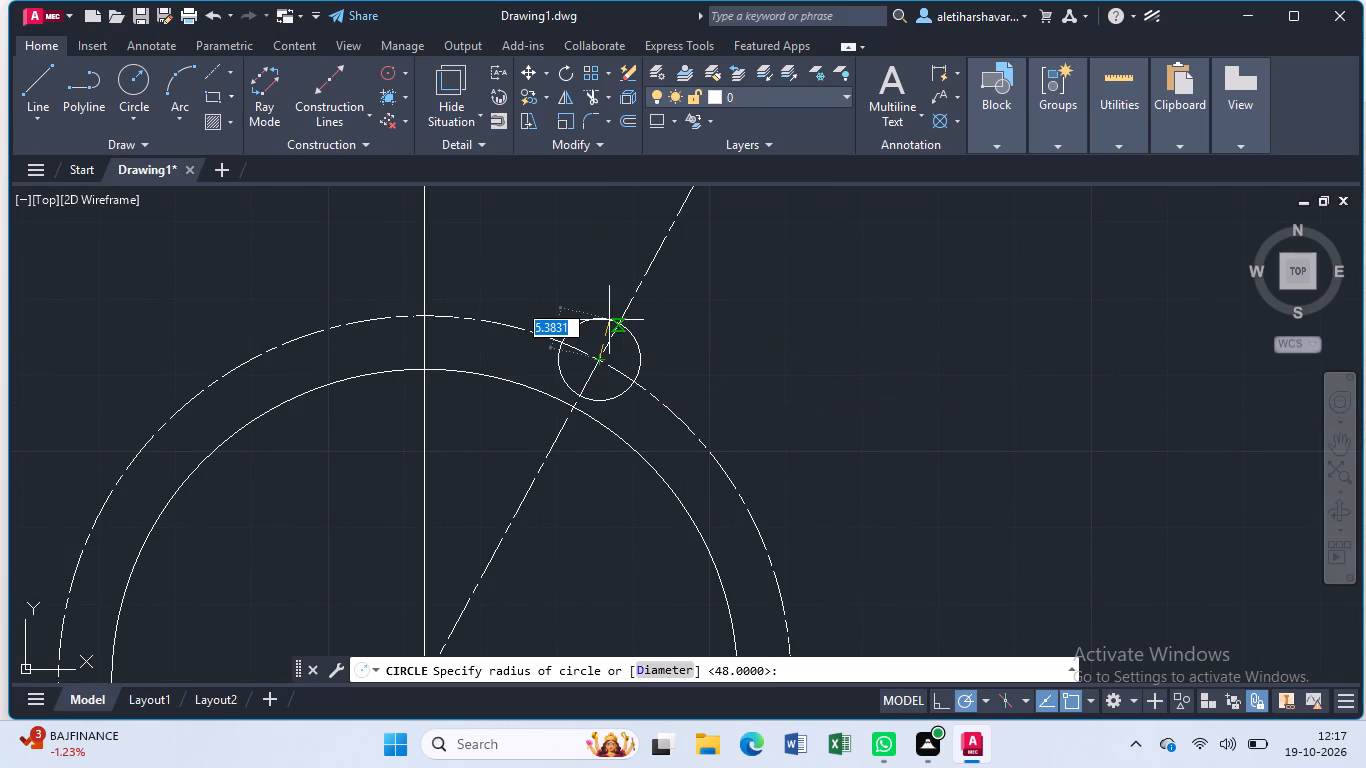
key(8)
key(Return)
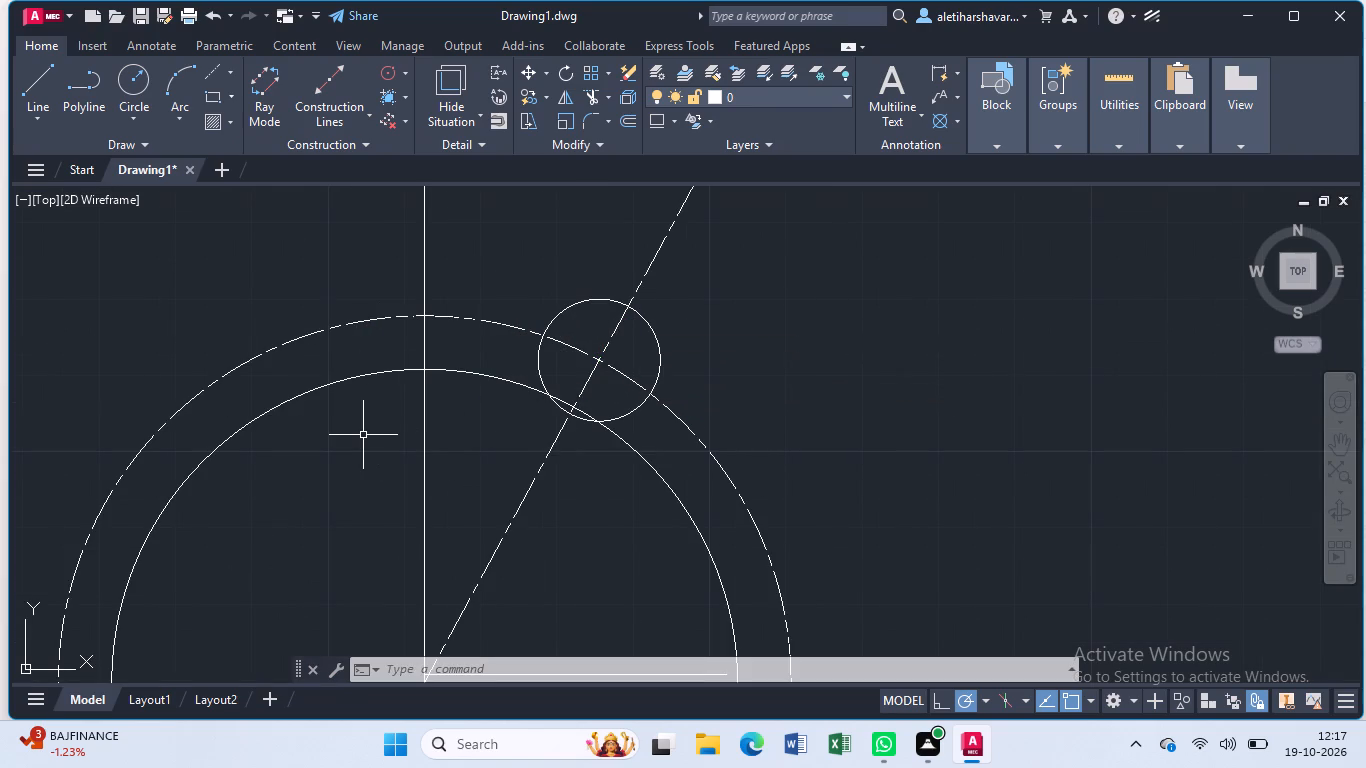
Trim away the part of the radius 8 circle inside the radius 48 circle, leaving the outer arc.
text(tr)
key(Return)
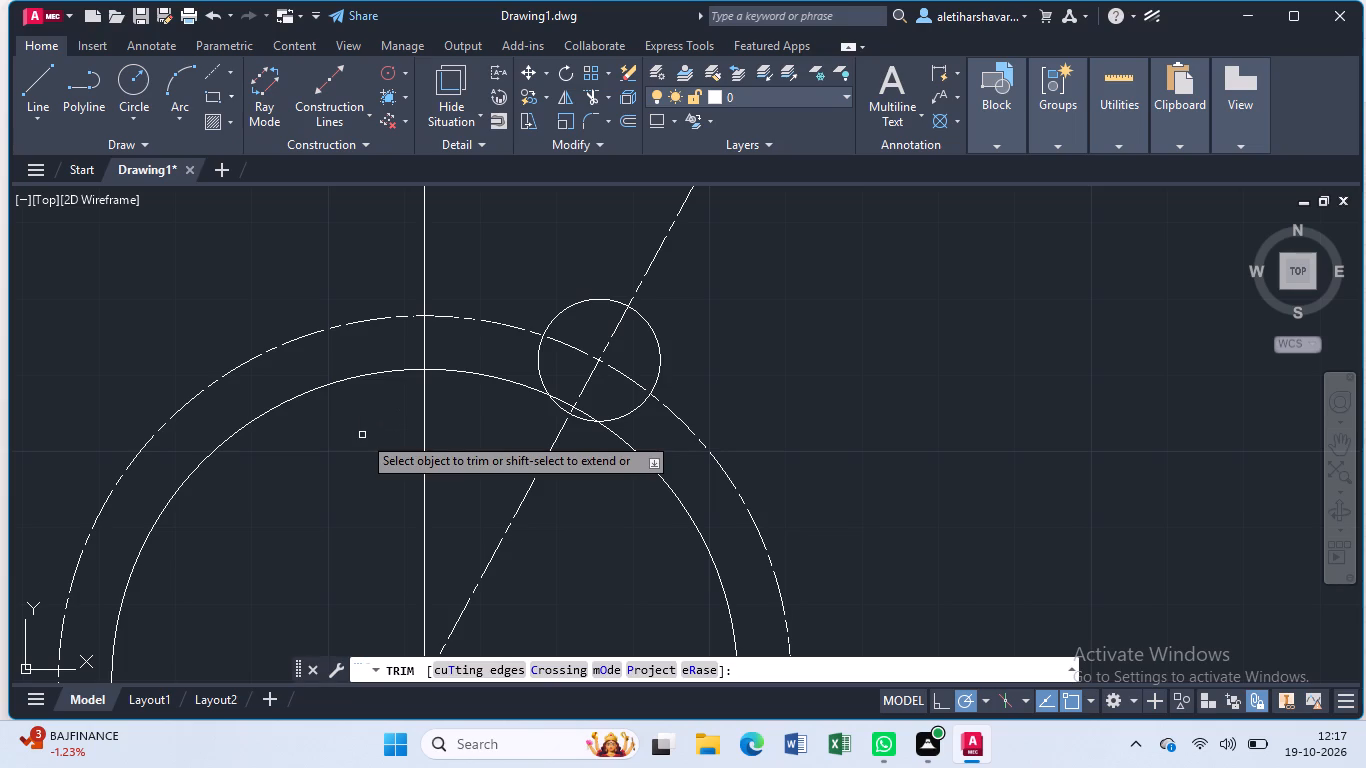
click(539, 360)
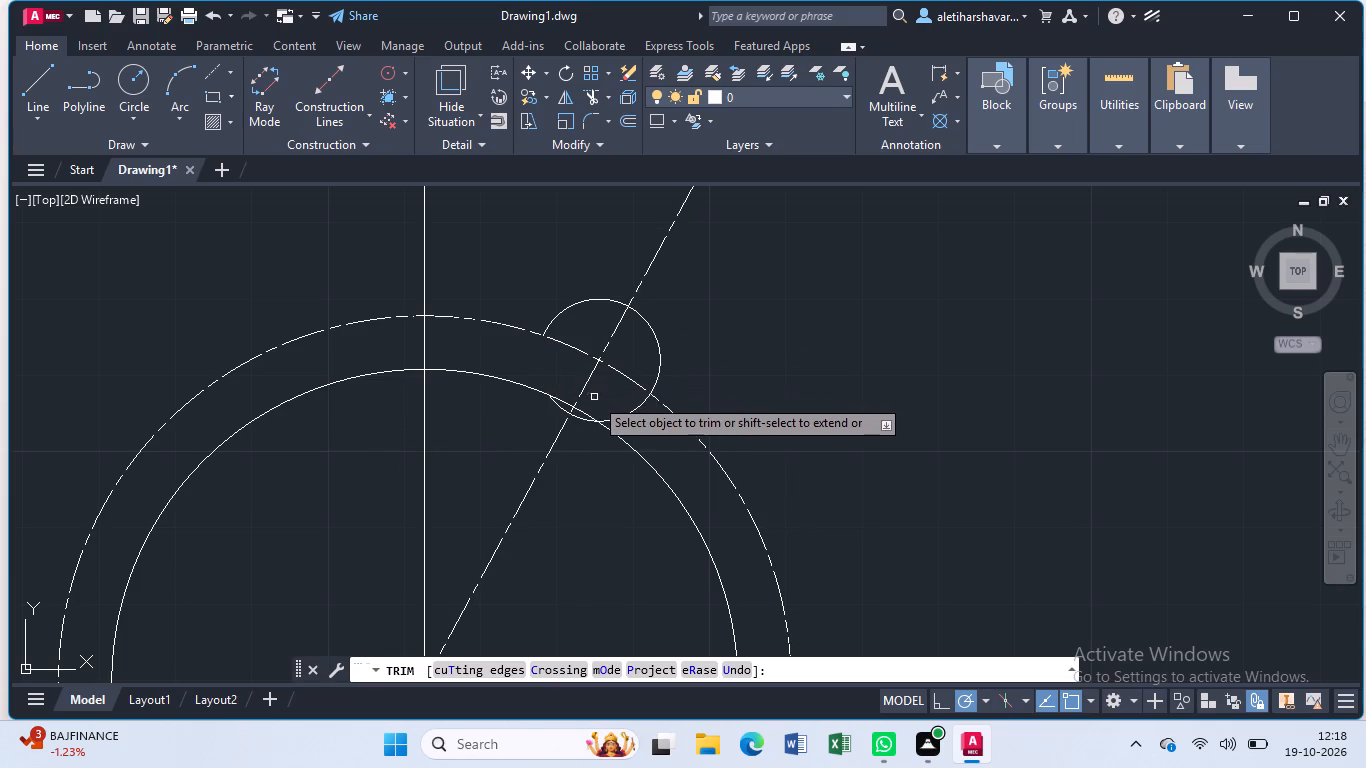
click(635, 408)
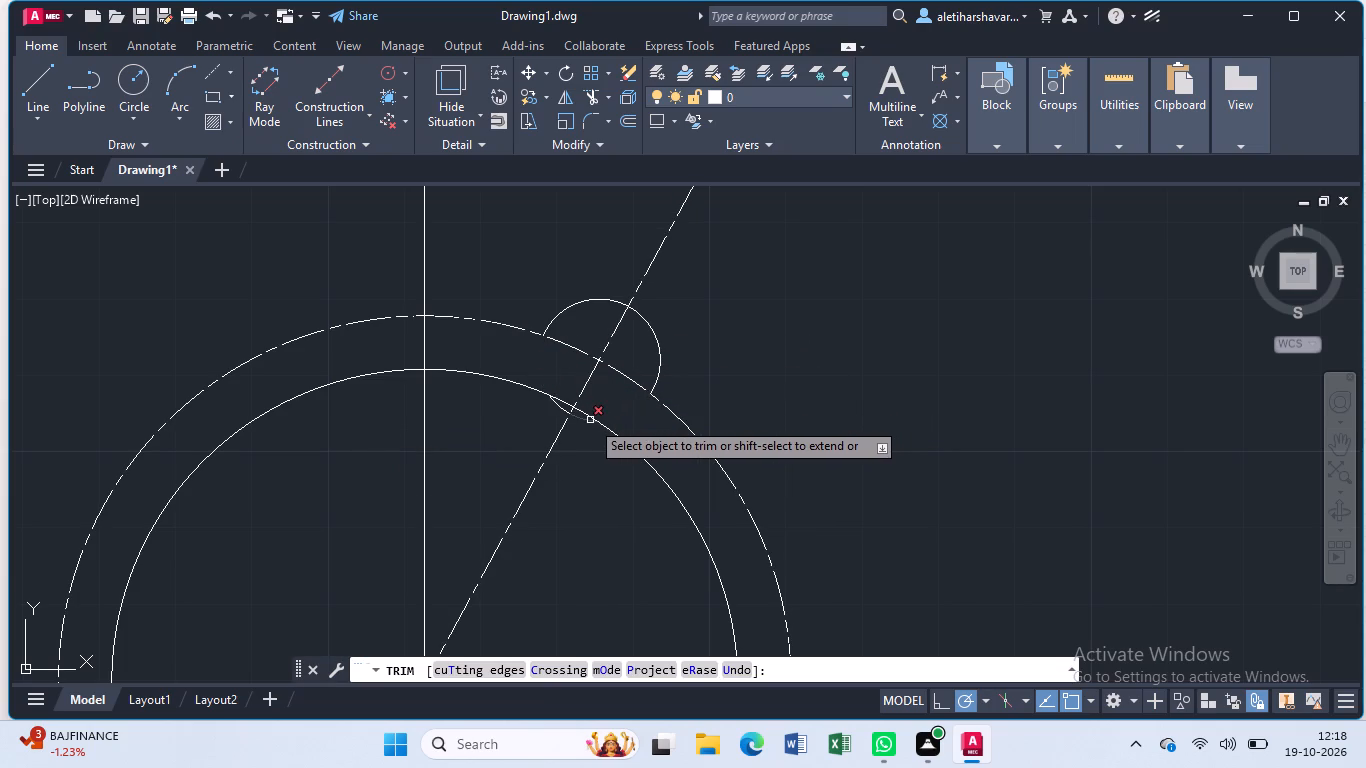
click(585, 420)
click(558, 410)
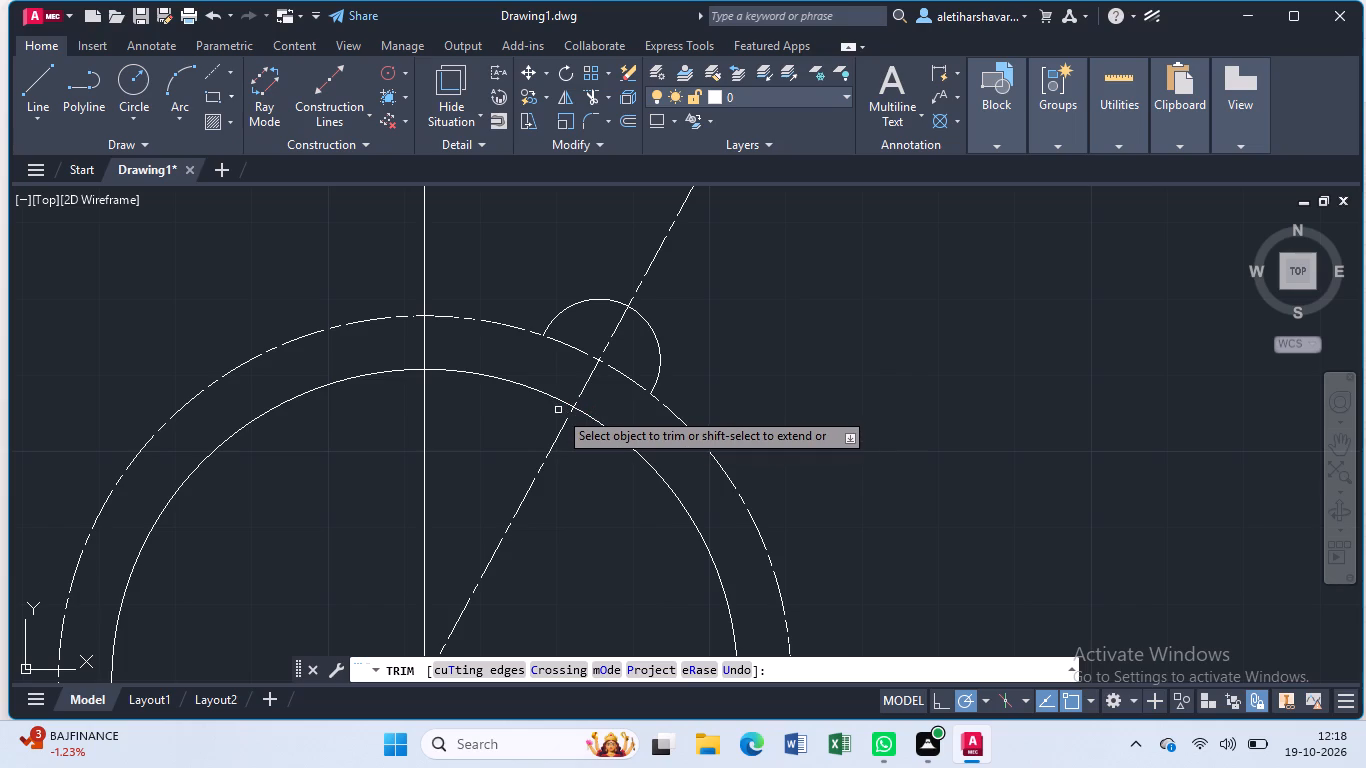
key(Escape)
Draw a line at 240° from each end of the radius 8 arc, running past the radius 41 circle.
key(l)
key(Return)
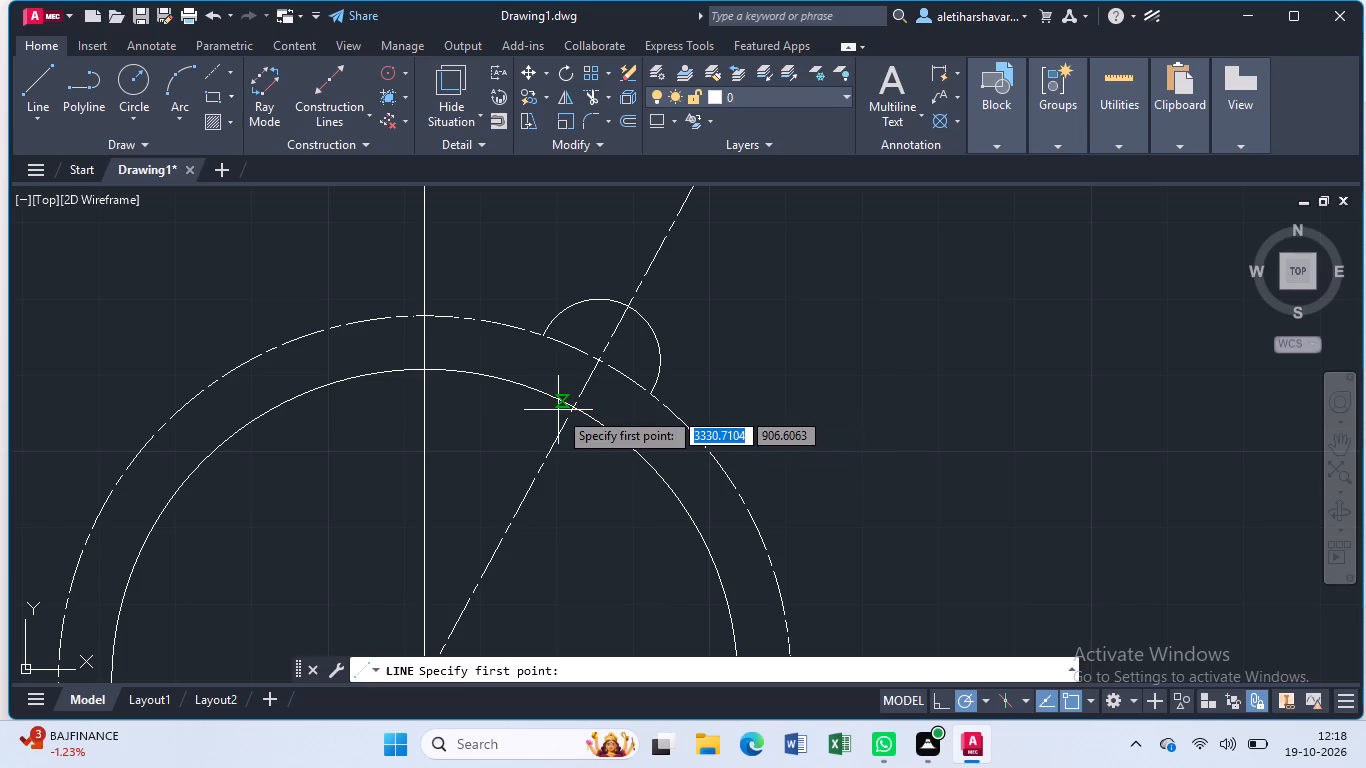
click(548, 340)
click(501, 413)
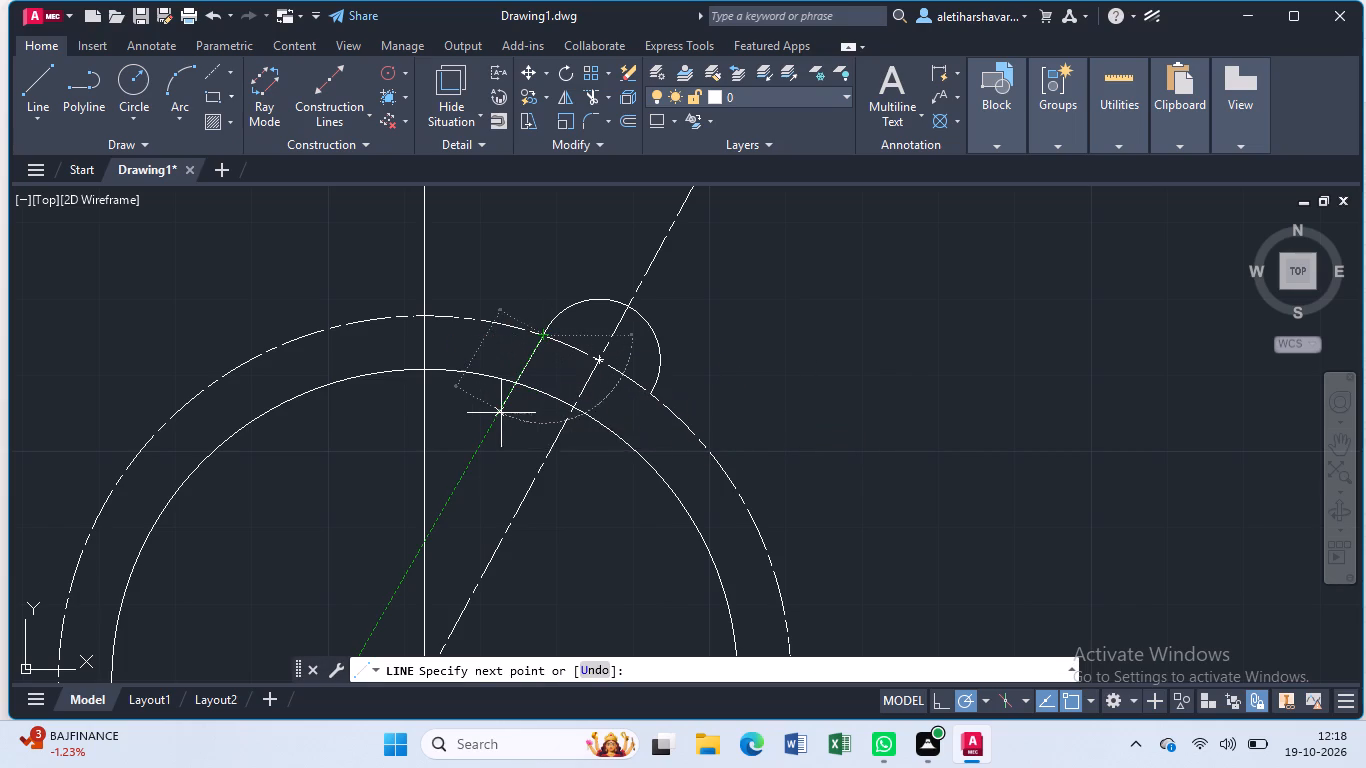
key(Escape)
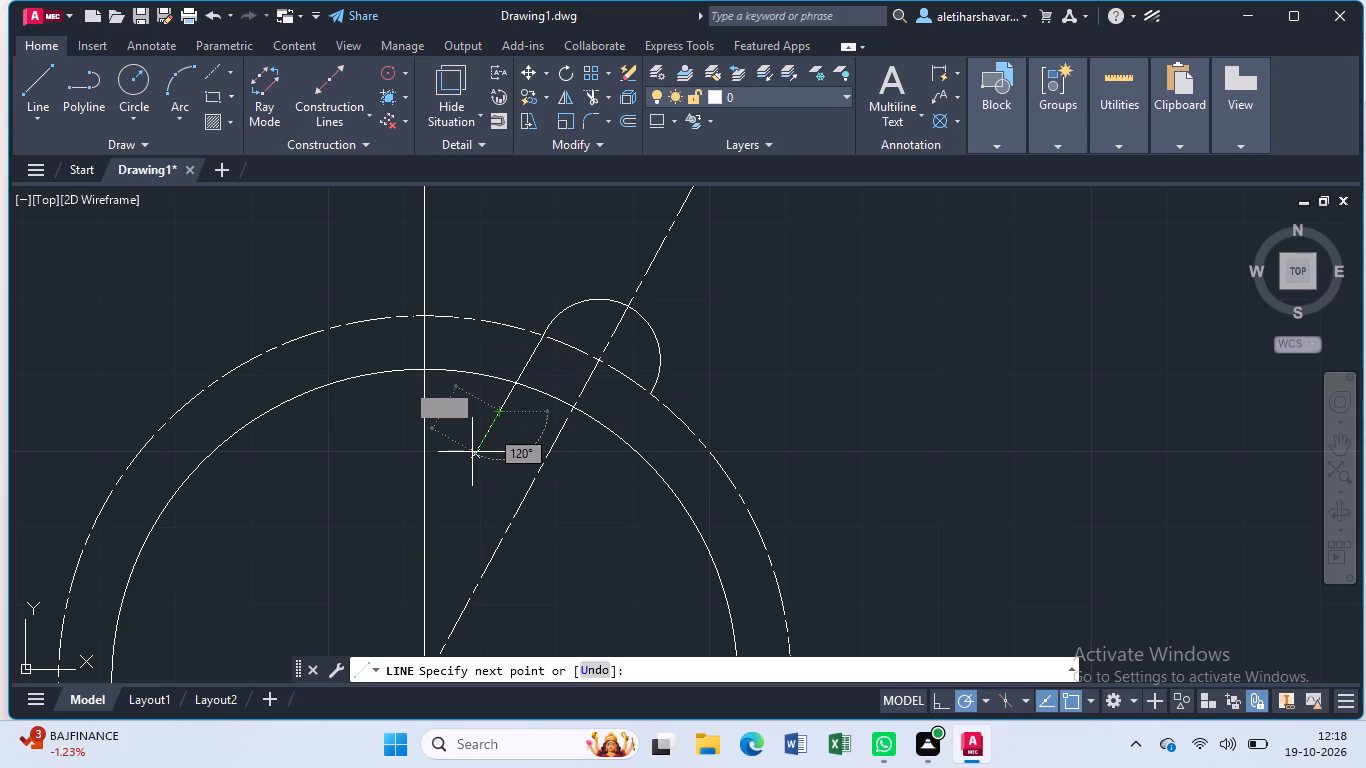
key(l)
key(Return)
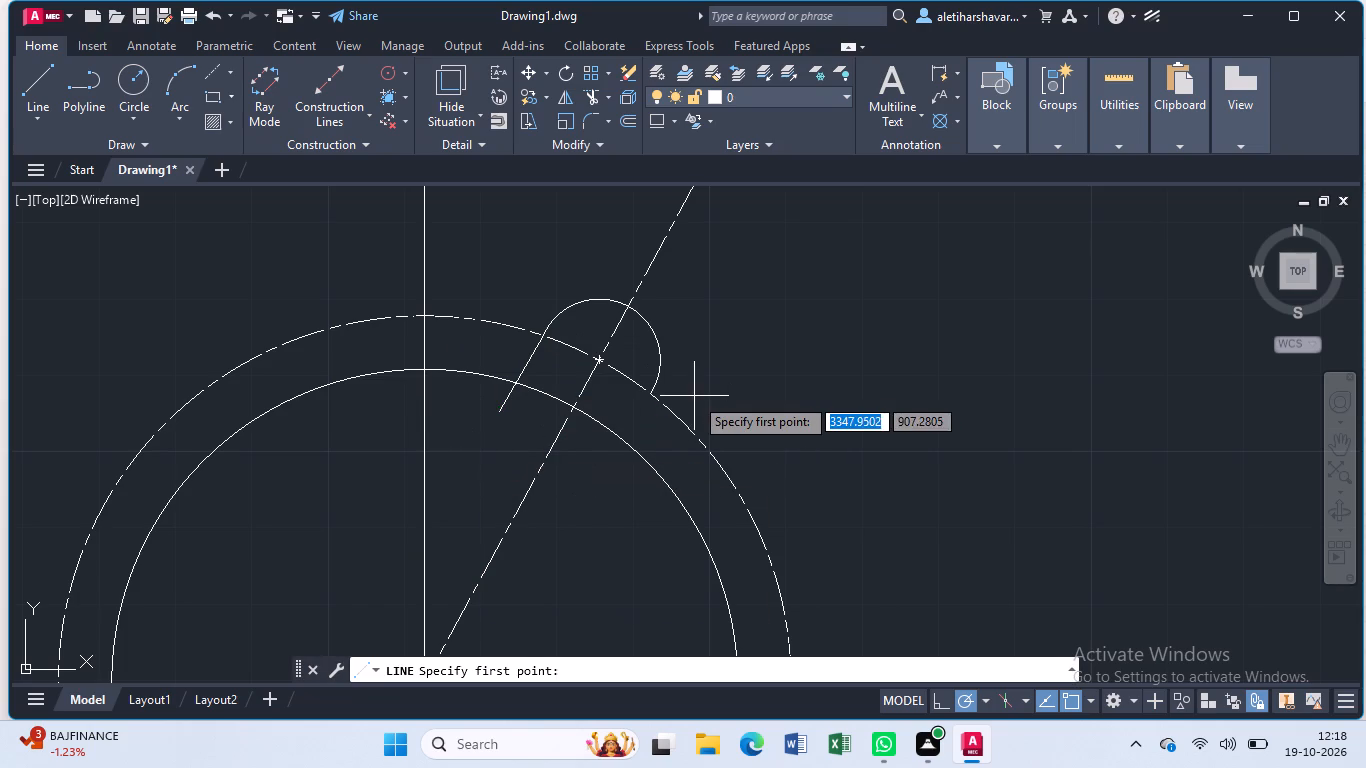
click(654, 396)
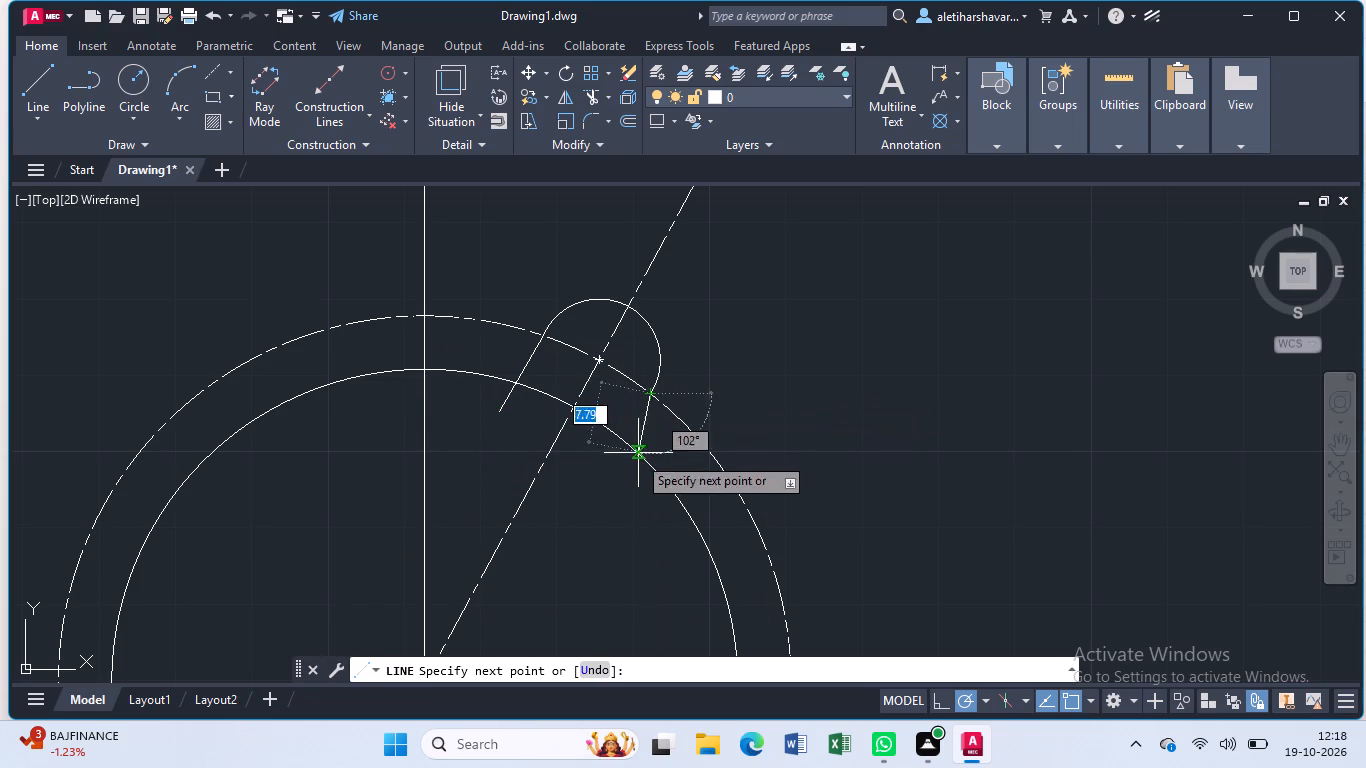
drag(614, 476, 580, 520)
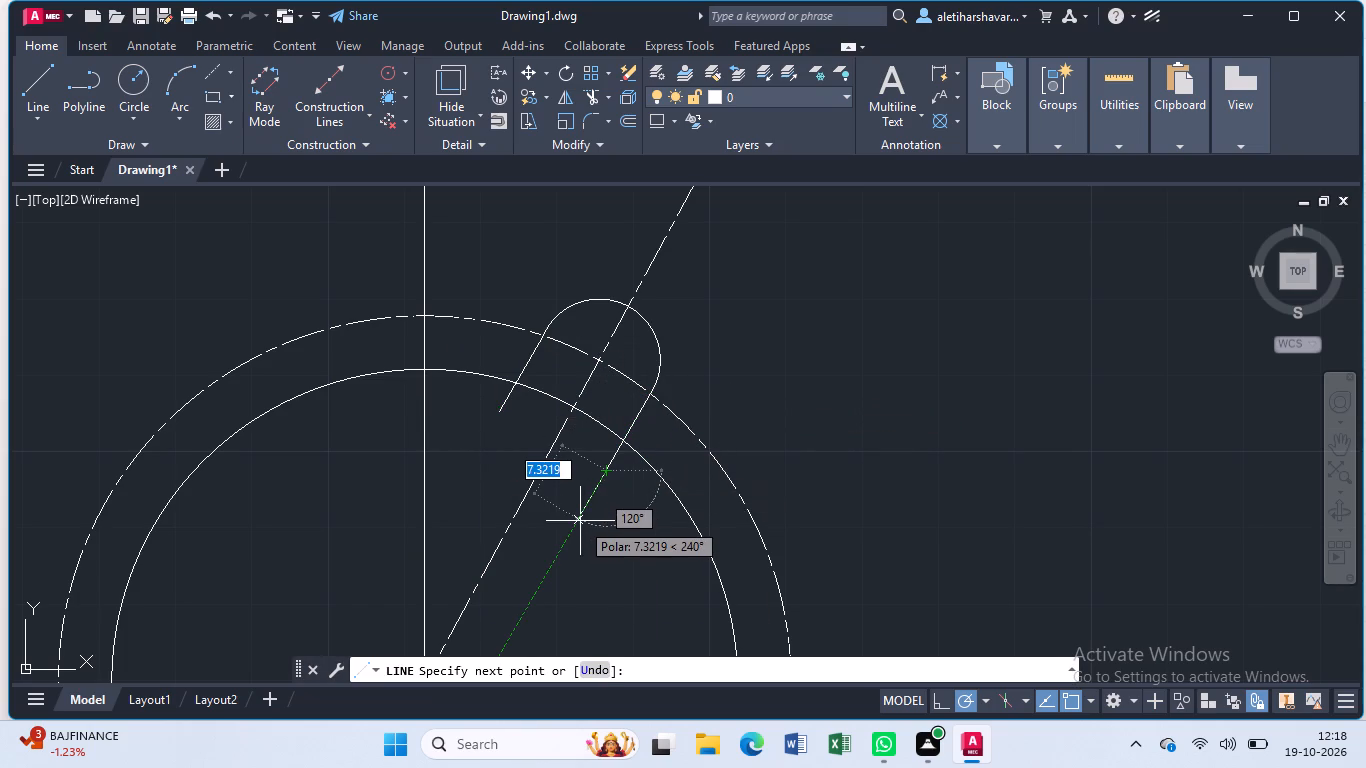
key(Escape)
Trim the ends of the two slanted lines that extend inside the radius 41 circle.
text(tr)
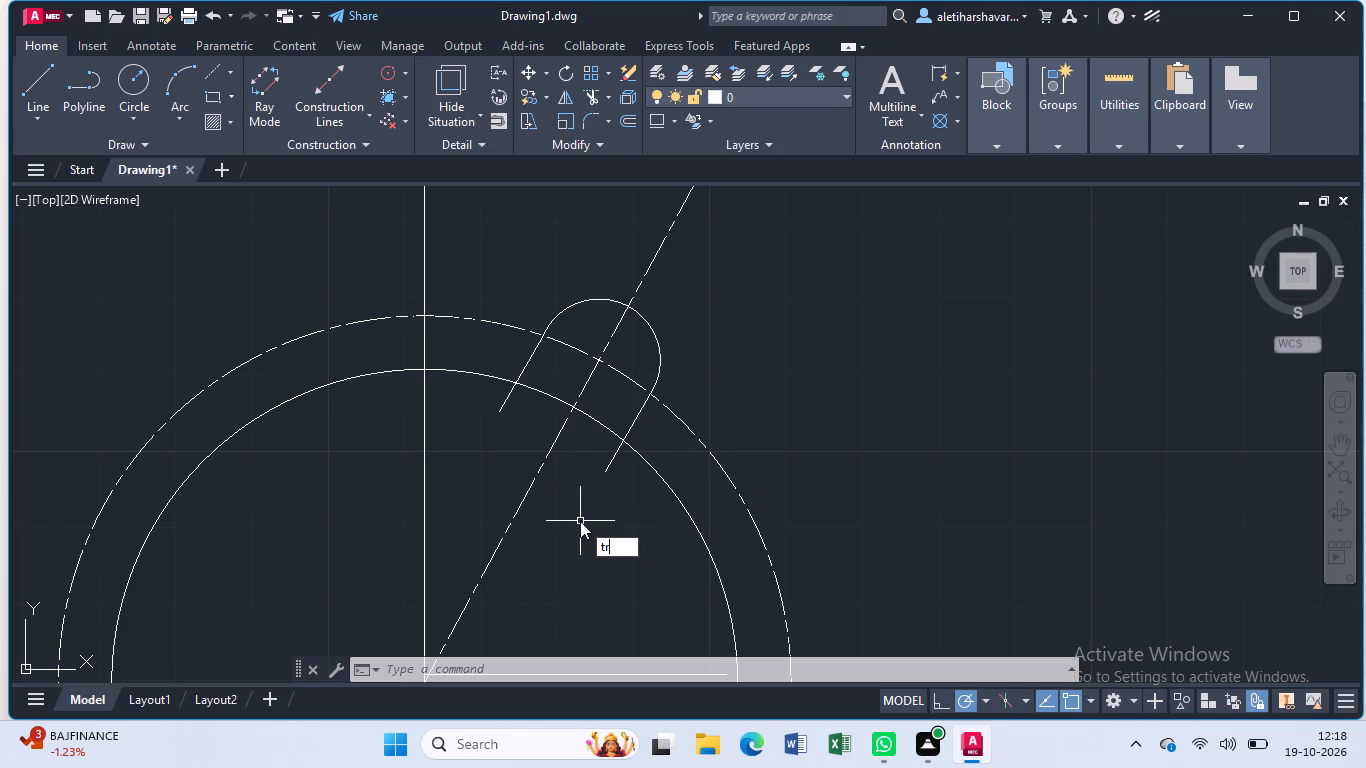
key(Return)
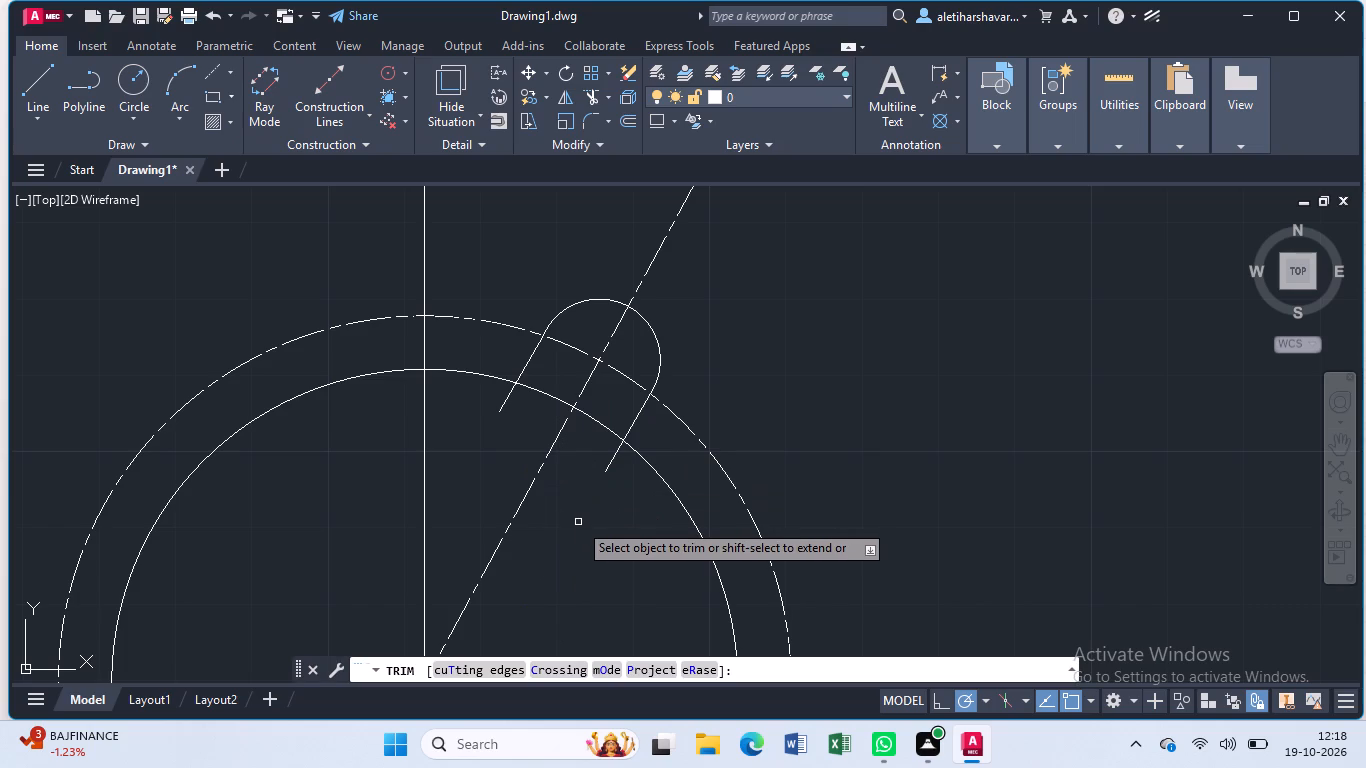
click(609, 459)
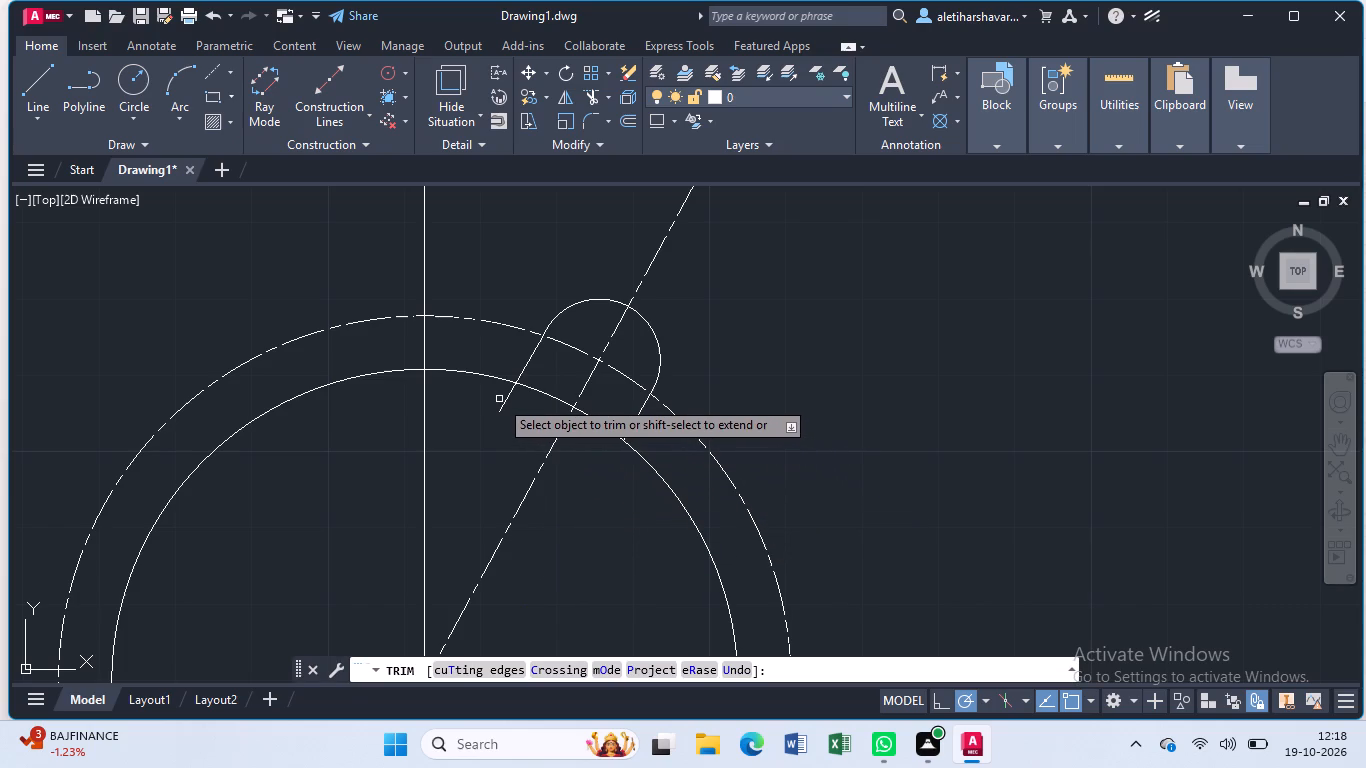
click(505, 409)
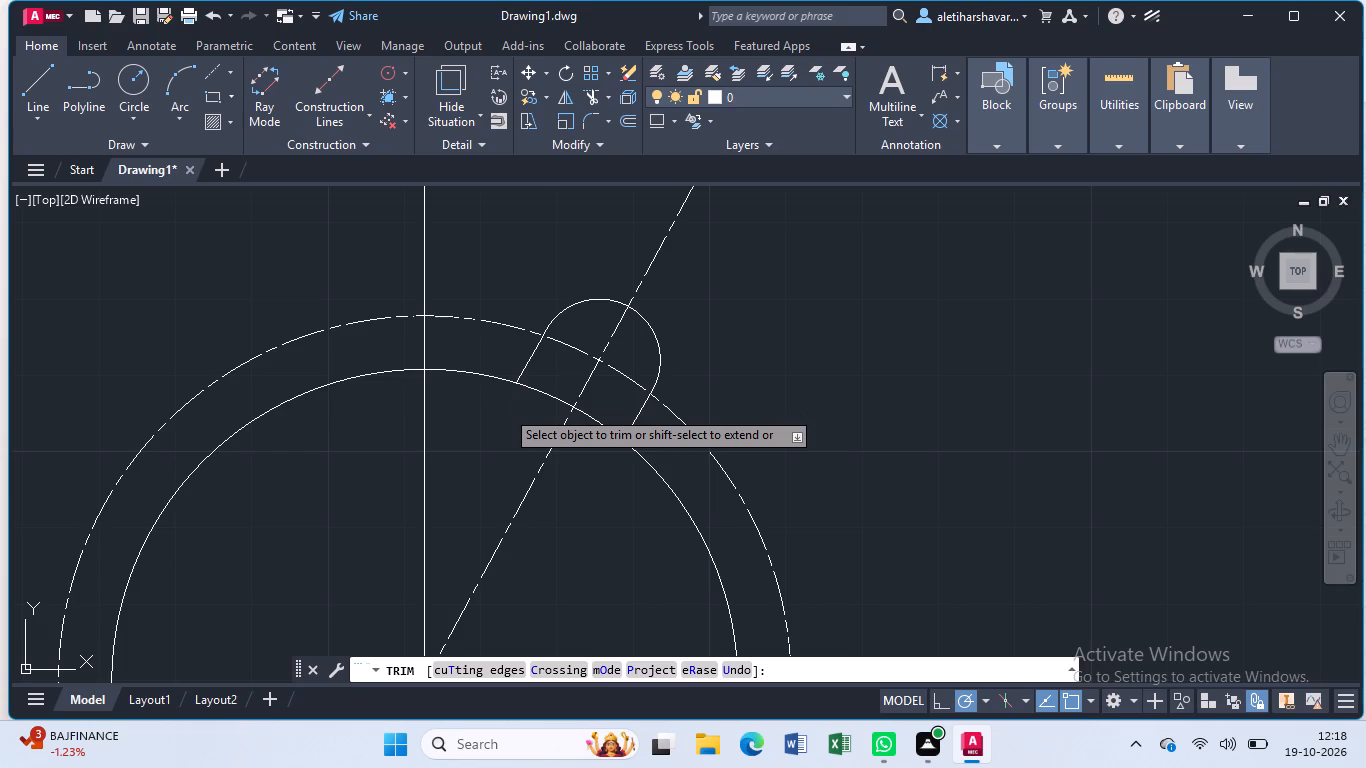
key(Escape)
scroll(505, 409, up, 1)
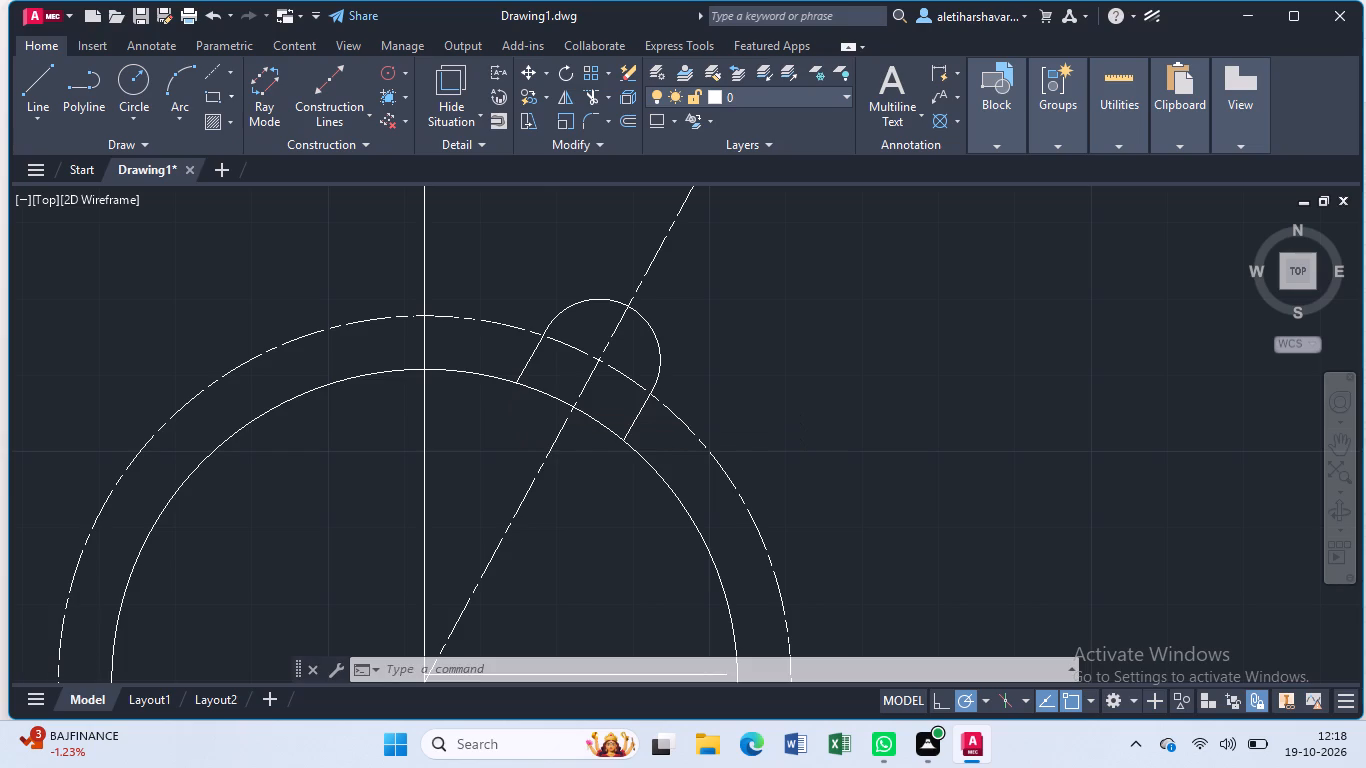
Trim away the portion of the radius 41 circle between the two slanted lug lines, opening the lug into the circle.
text(tr)
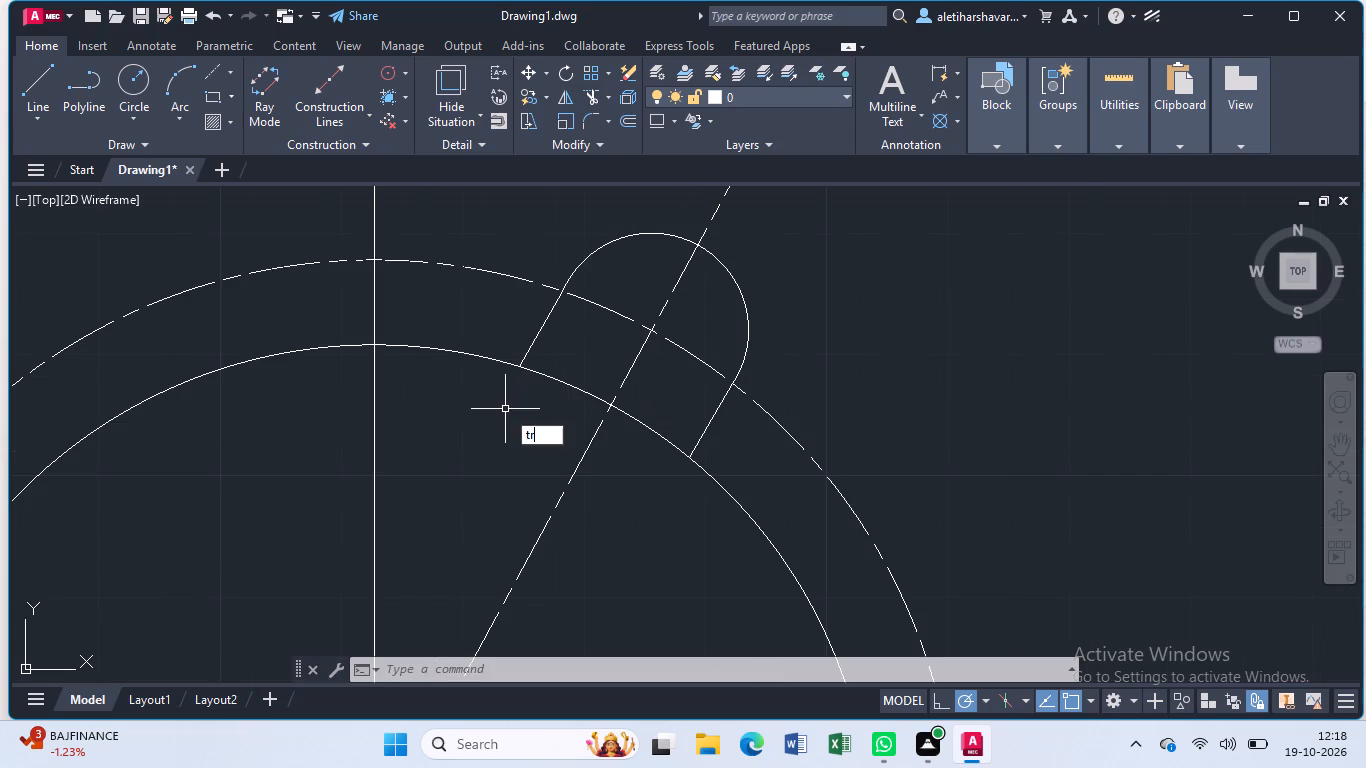
key(Return)
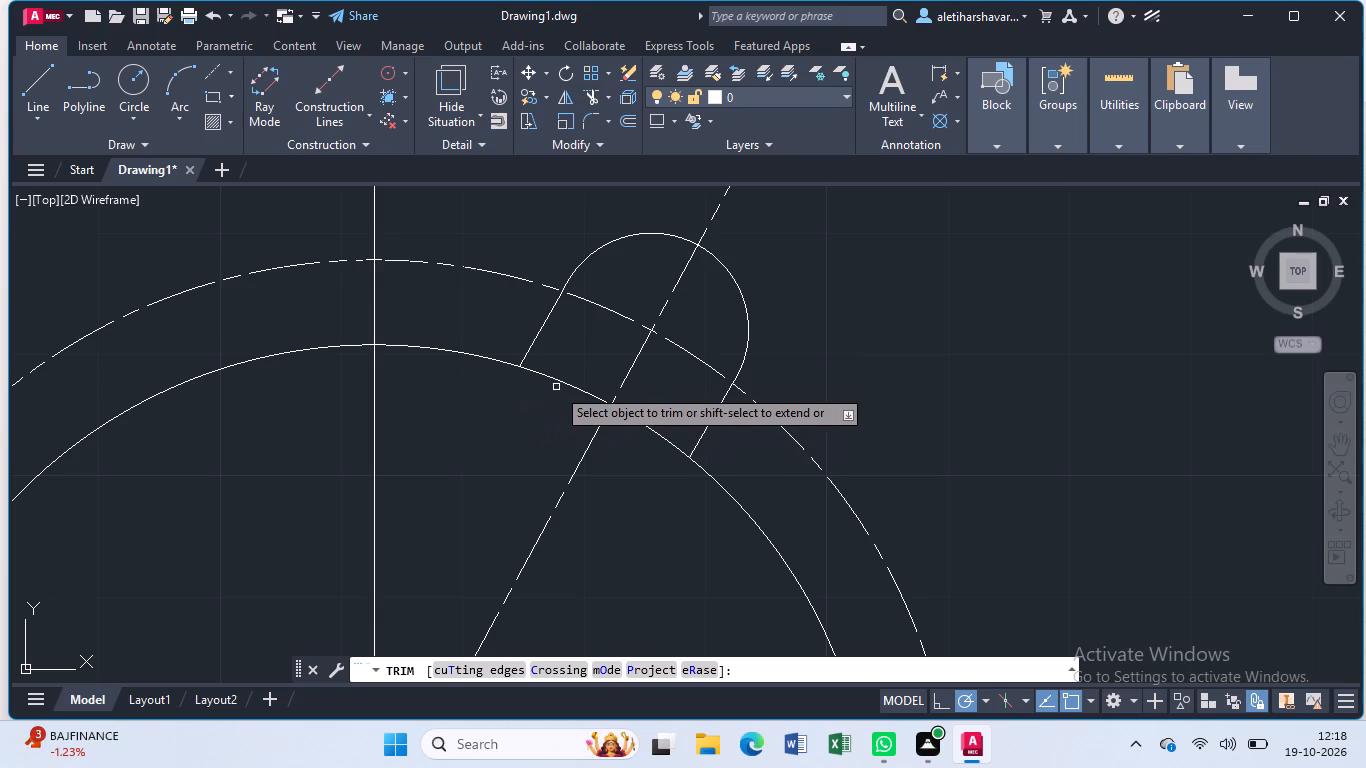
click(559, 382)
click(634, 423)
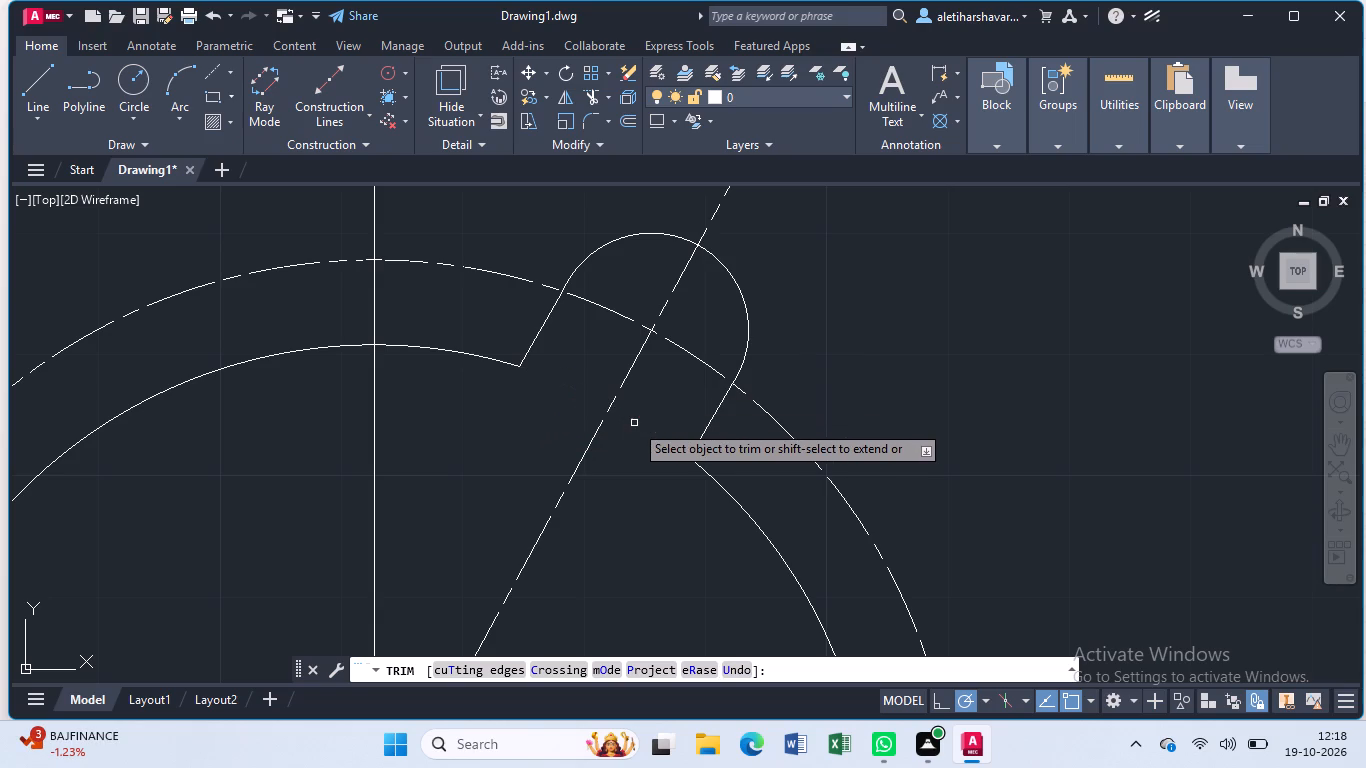
key(Escape)
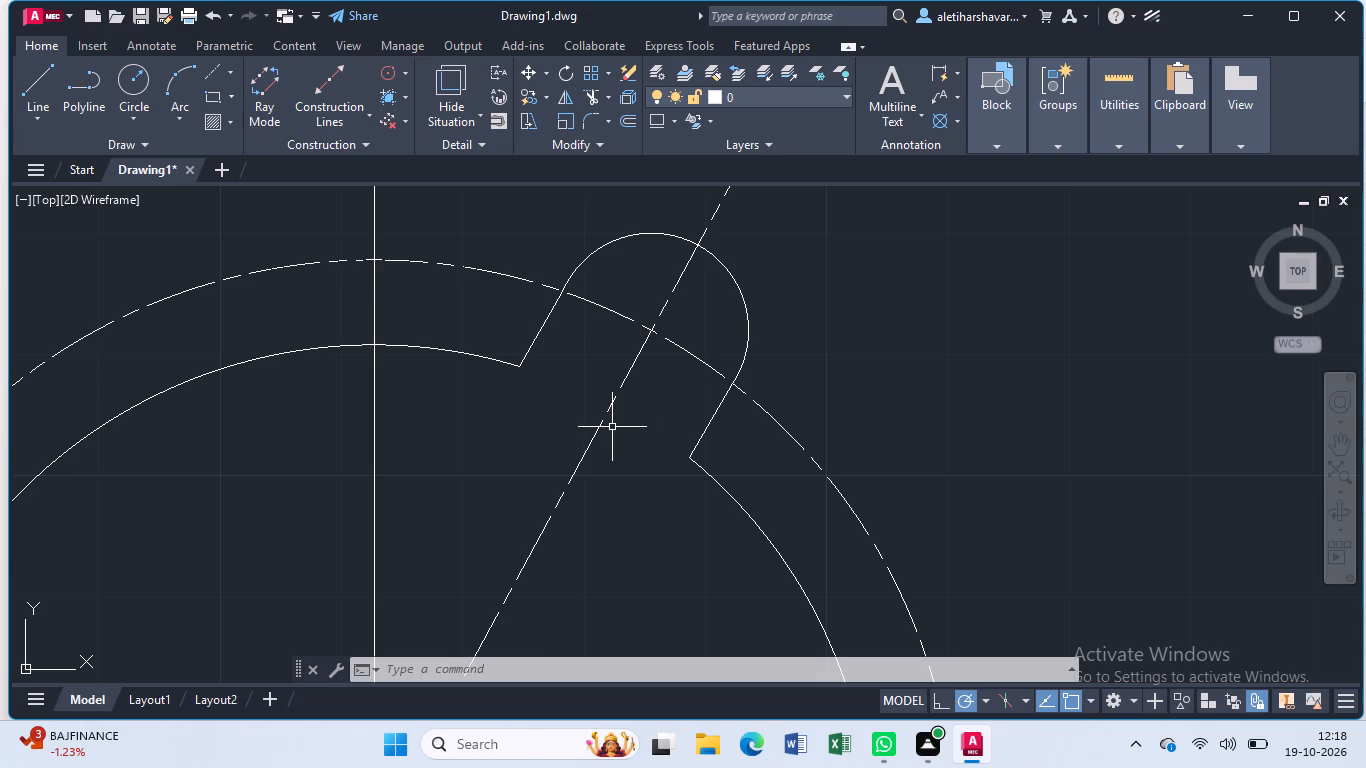
Delete the small circle at the right end of the long horizontal line below the large circles.
scroll(612, 427, down, 2)
scroll(632, 543, down, 2)
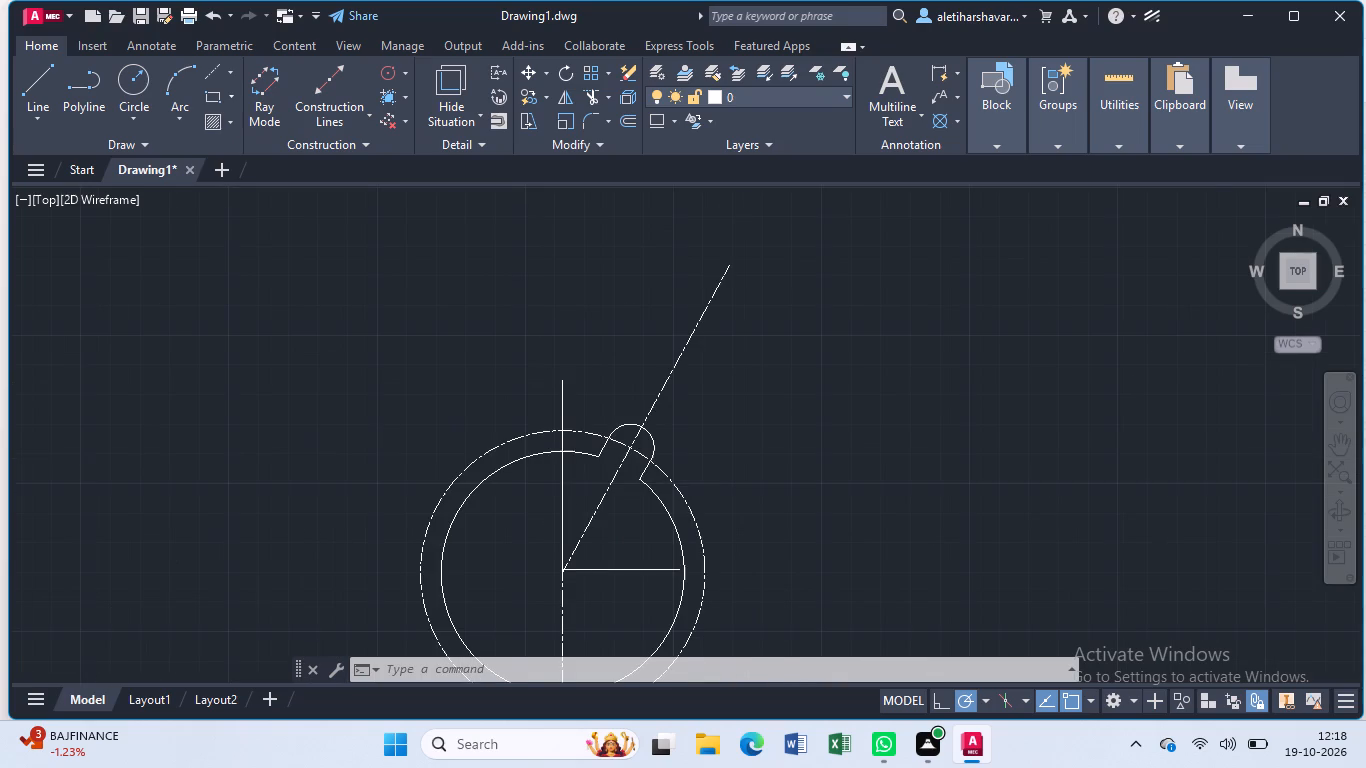
scroll(632, 560, down, 1)
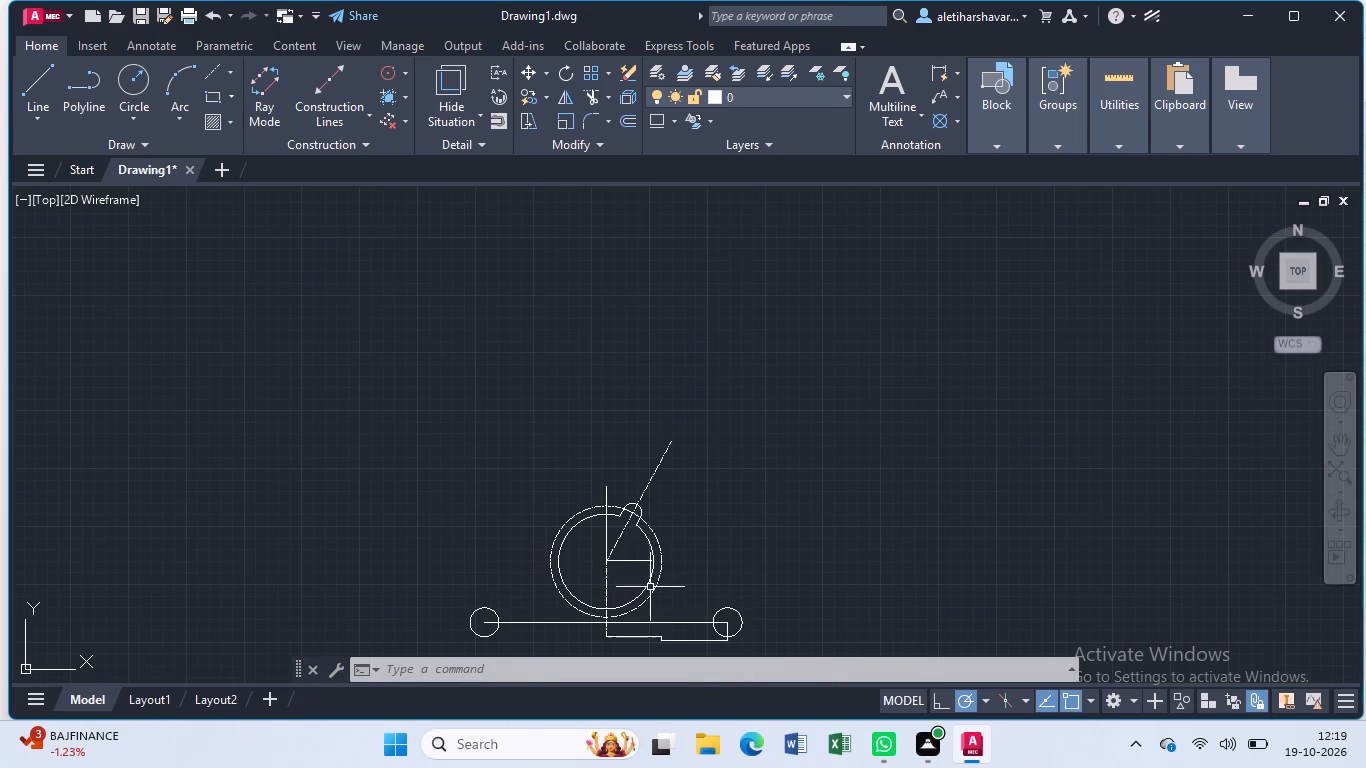
middle_drag(652, 587, 575, 470)
scroll(576, 467, up, 1)
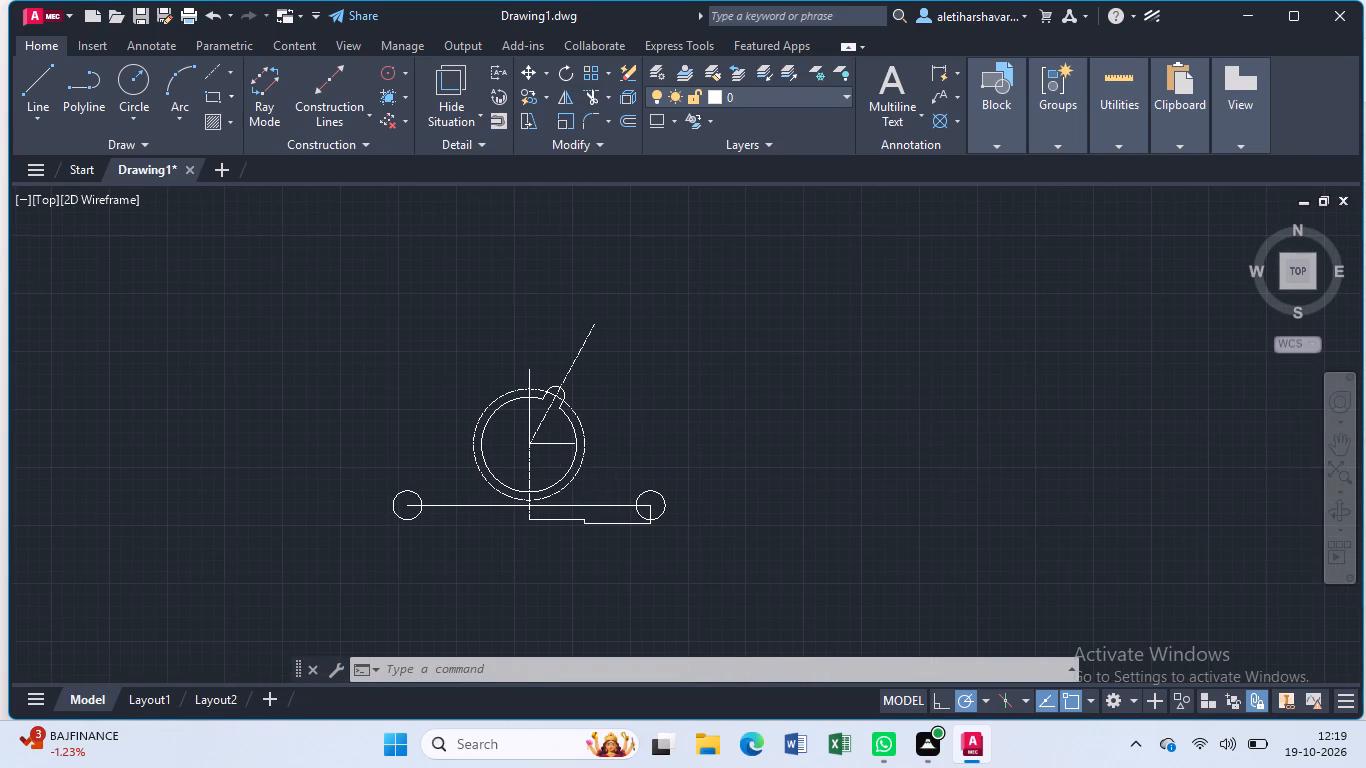
scroll(576, 467, up, 2)
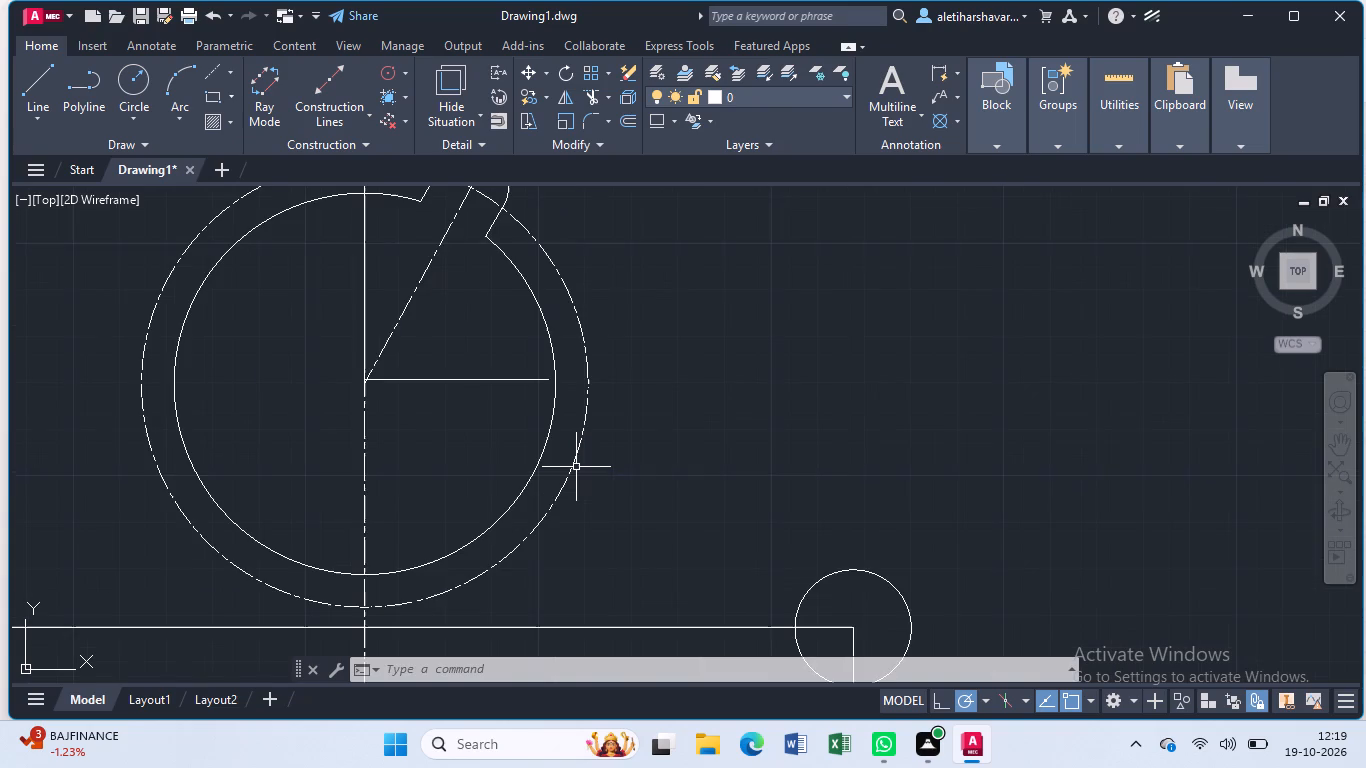
middle_drag(708, 590, 537, 357)
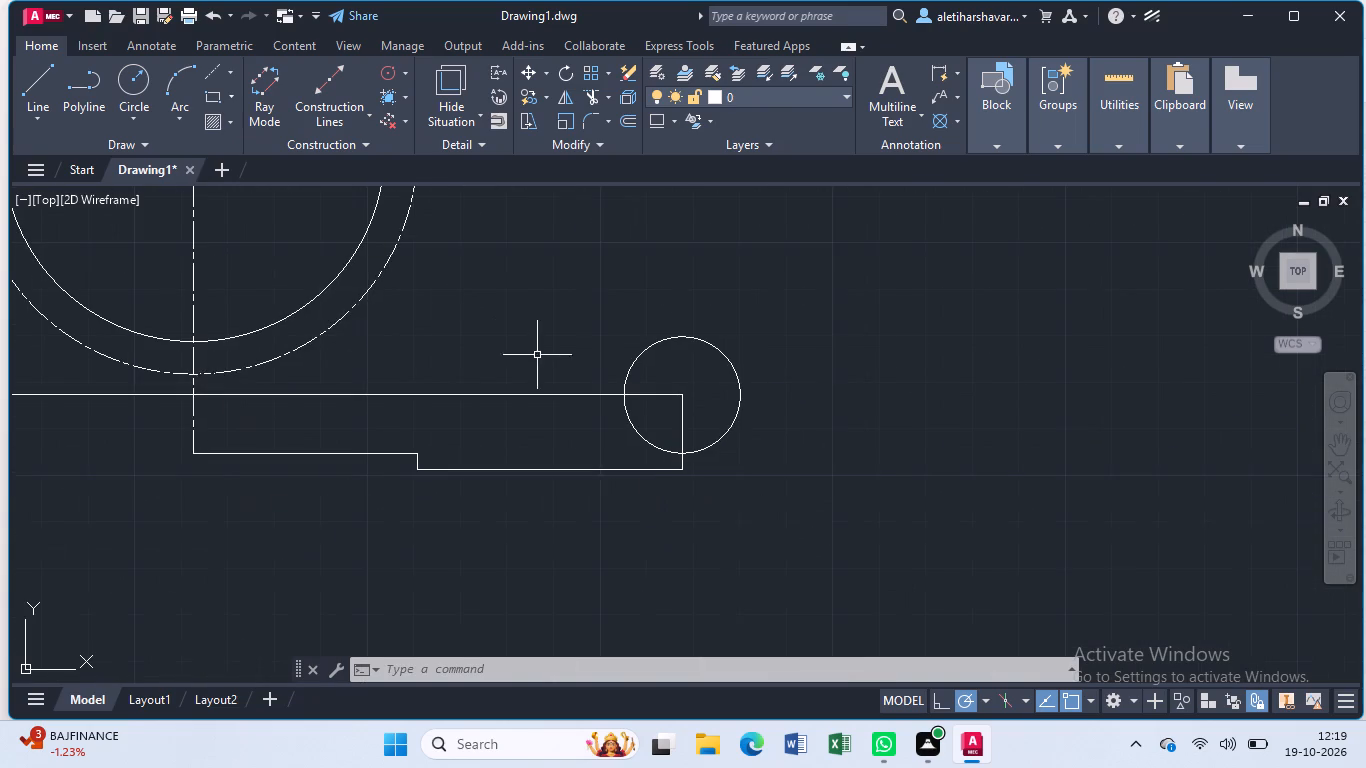
click(642, 350)
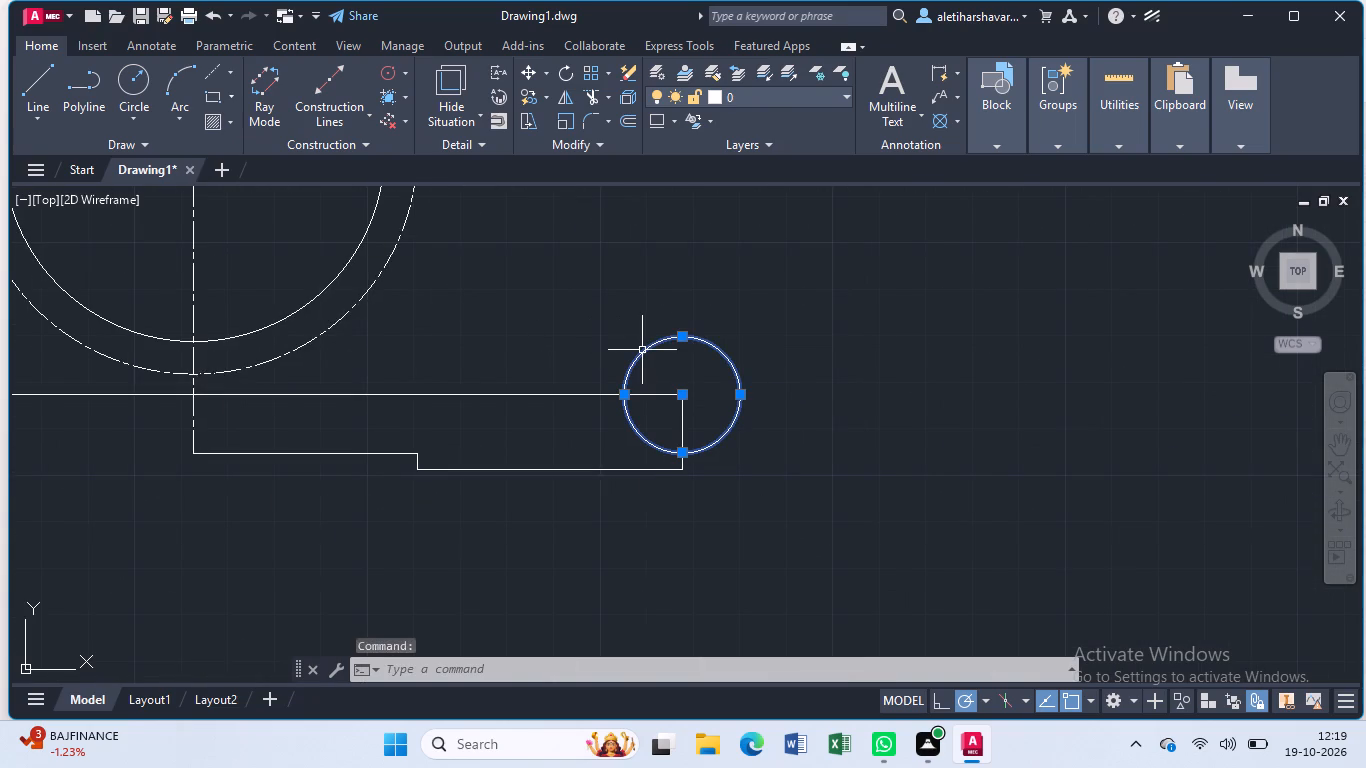
key(Delete)
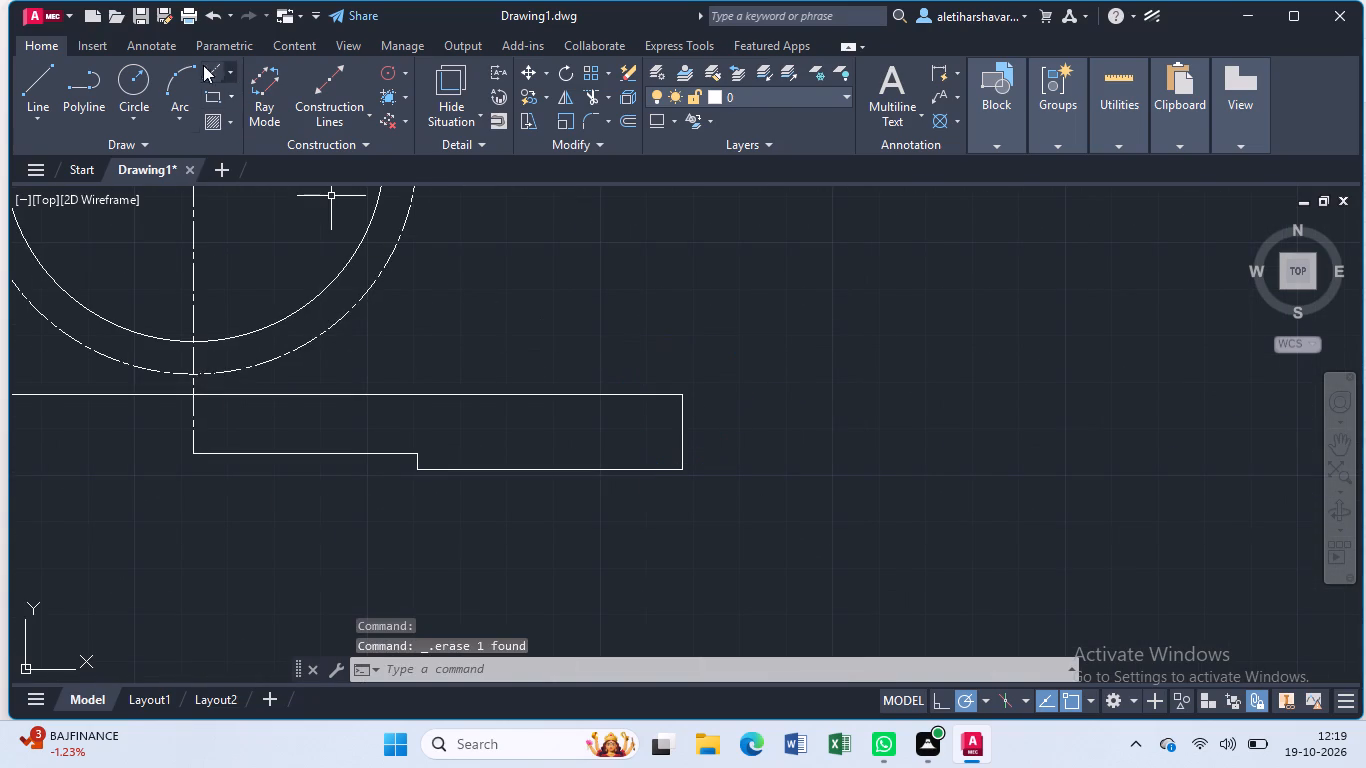
Draw a circle of radius 12.5 centred on the corner at the right end of the long horizontal line.
click(142, 72)
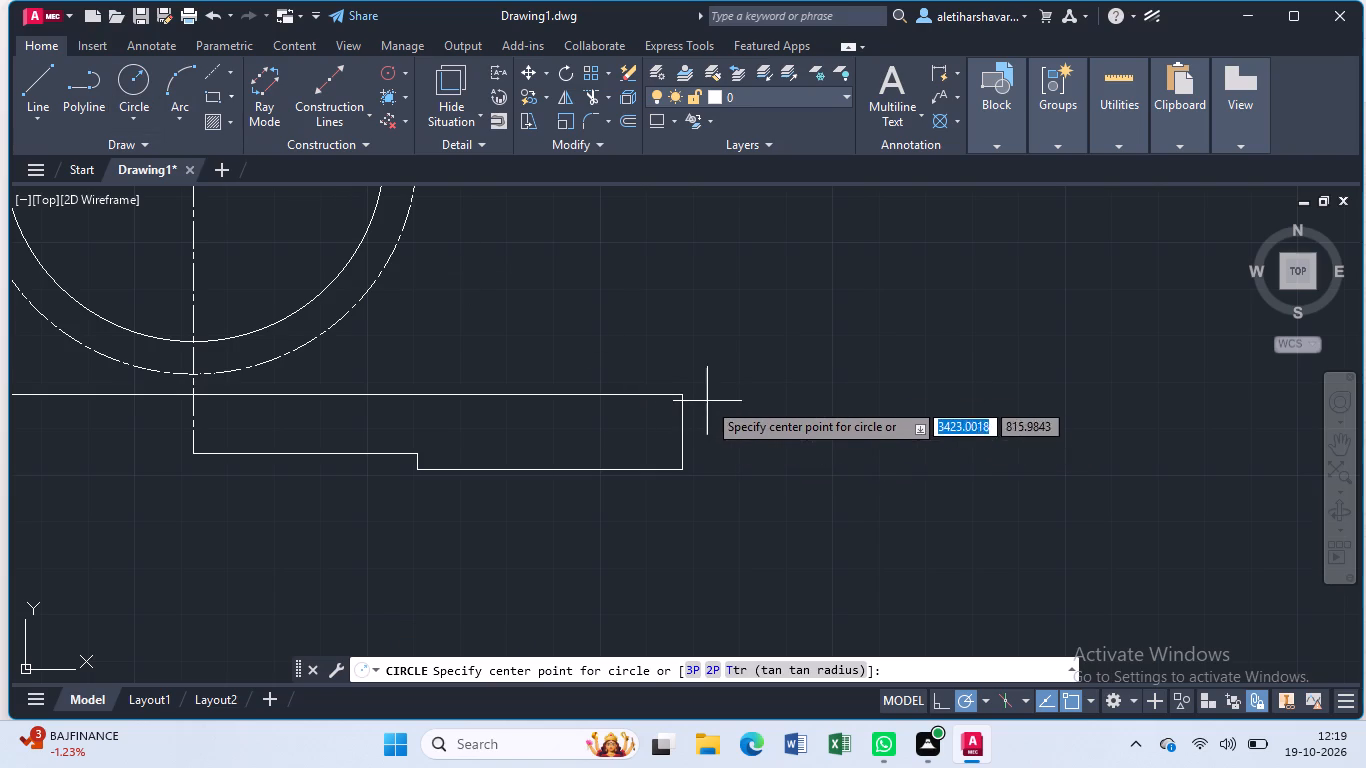
click(681, 395)
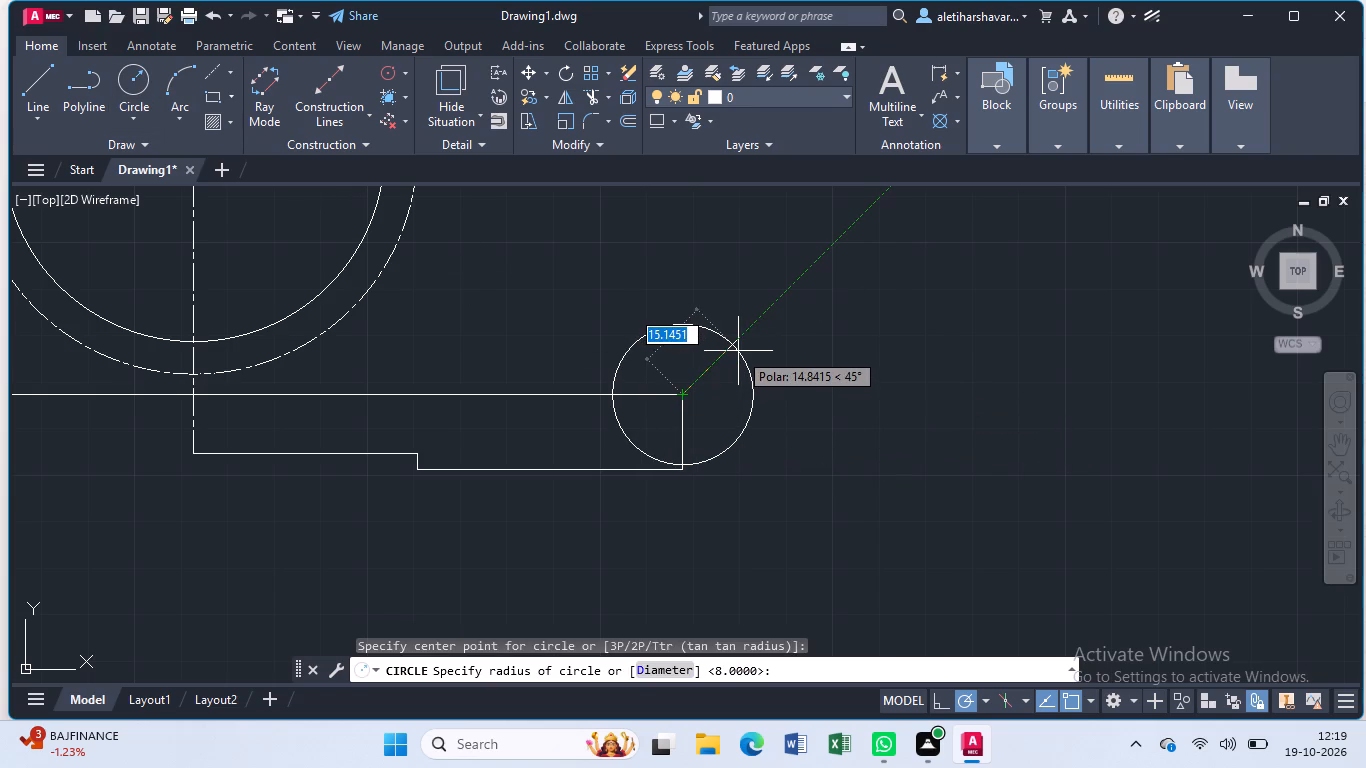
text(12)
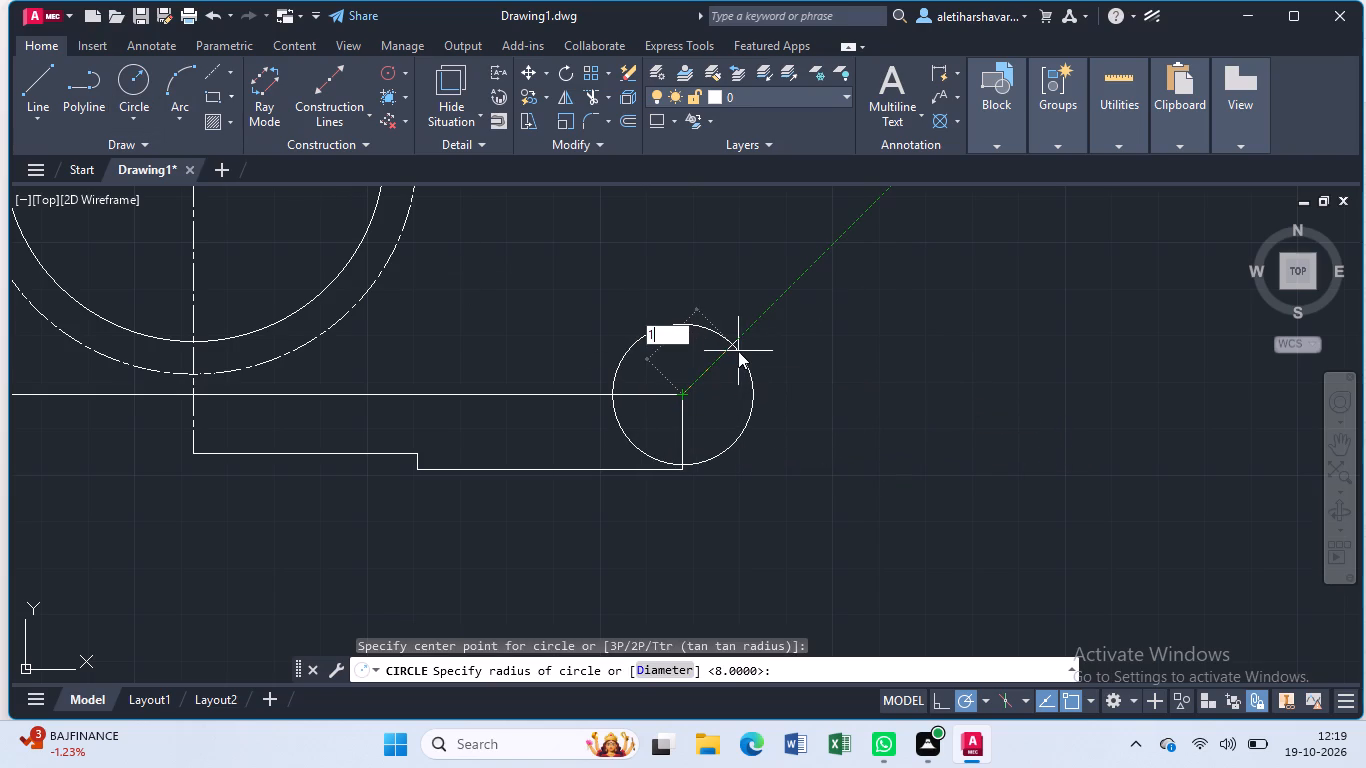
text(.5)
key(Return)
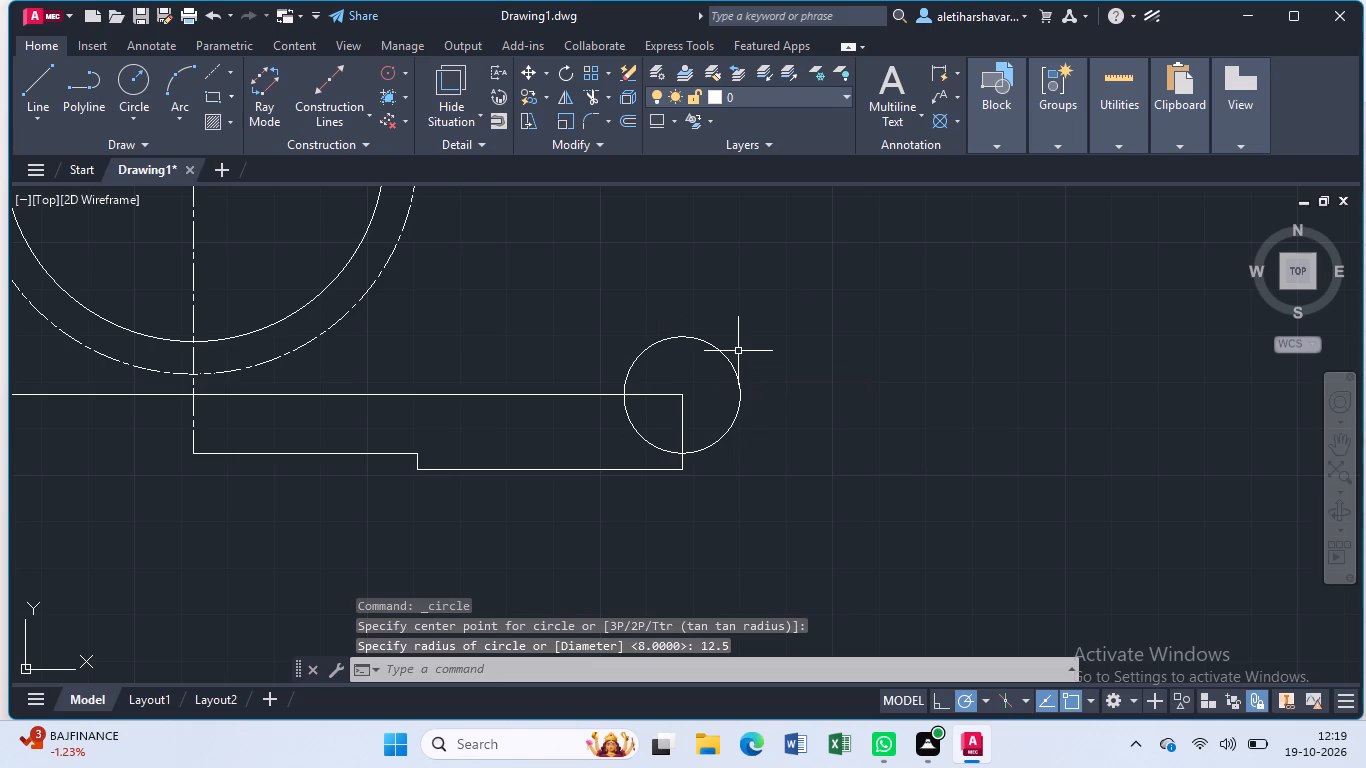
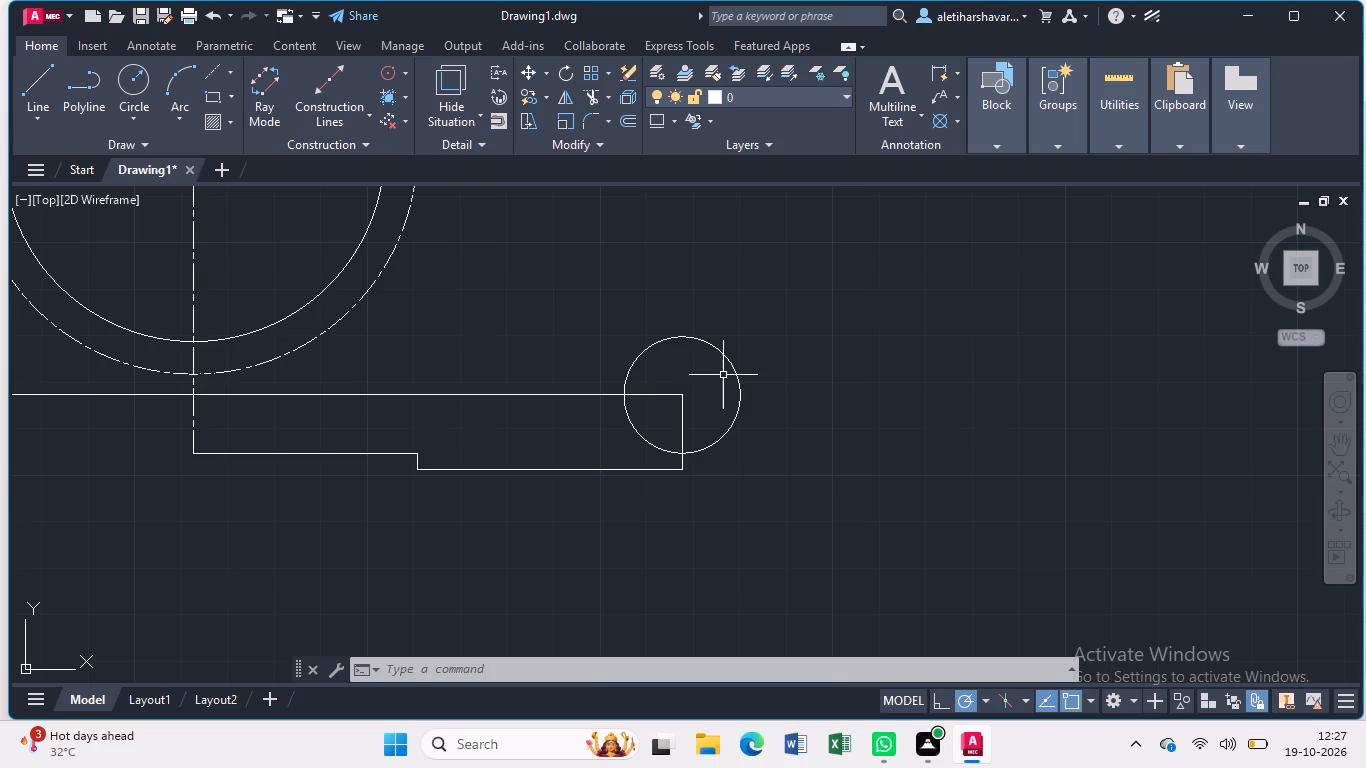
Undo the radius 12.5 circle, the small end circle's deletion and the trim that opened the lug into the radius 41 circle.
scroll(724, 377, up, 2)
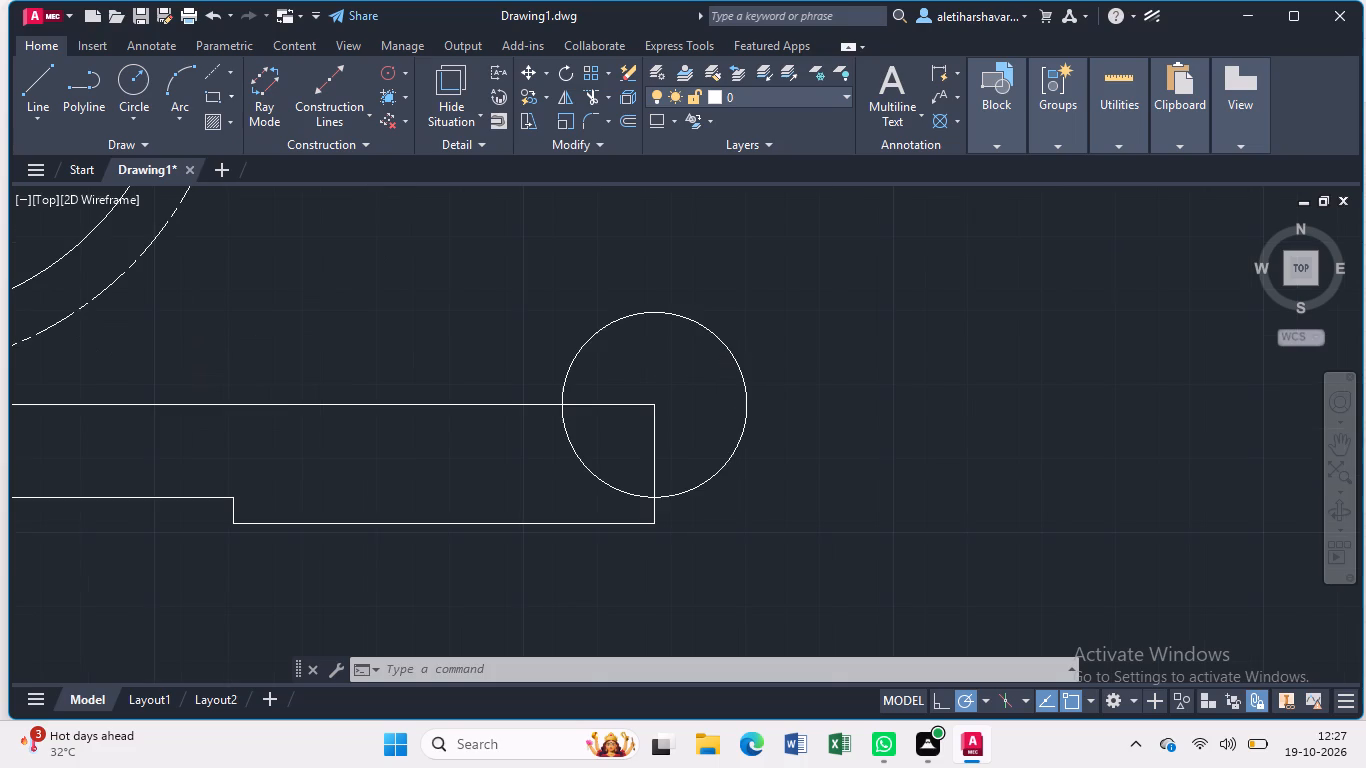
middle_drag(724, 377, 730, 349)
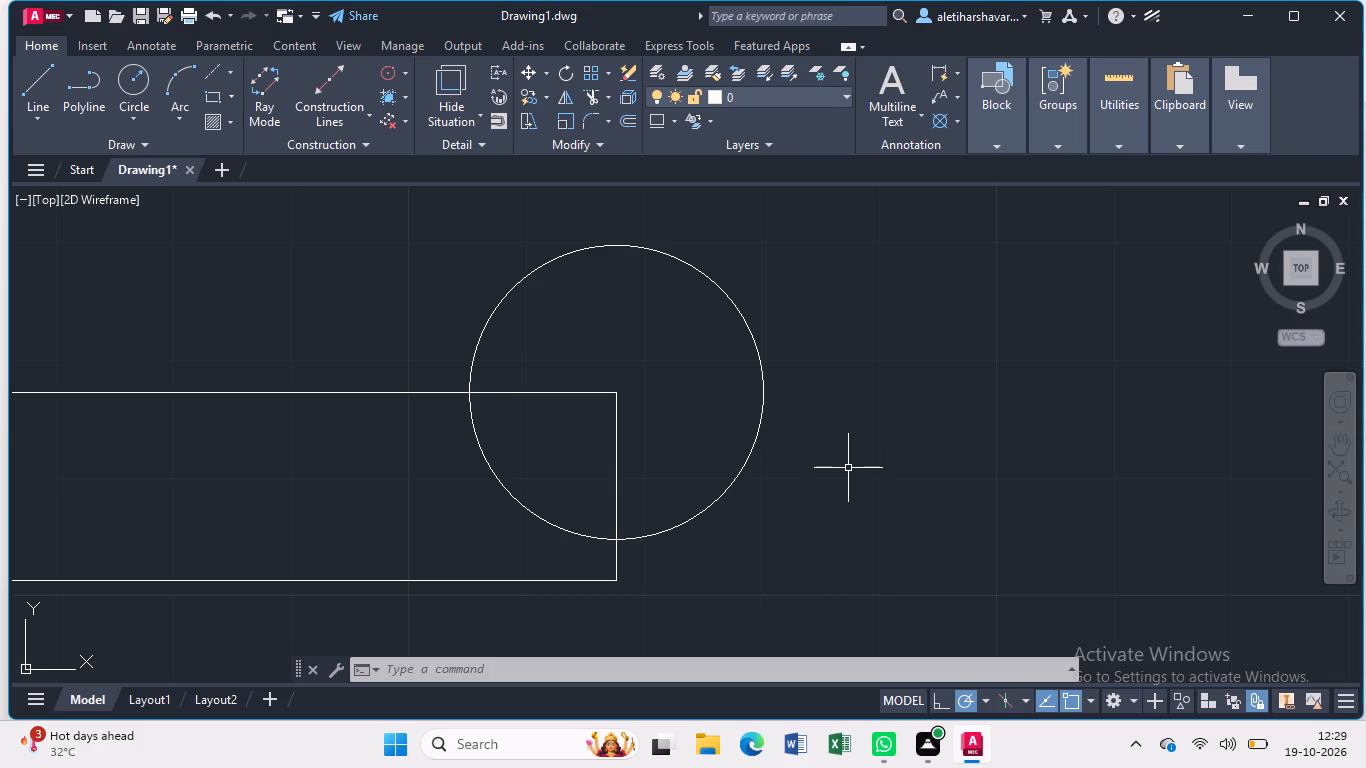
scroll(823, 478, down, 2)
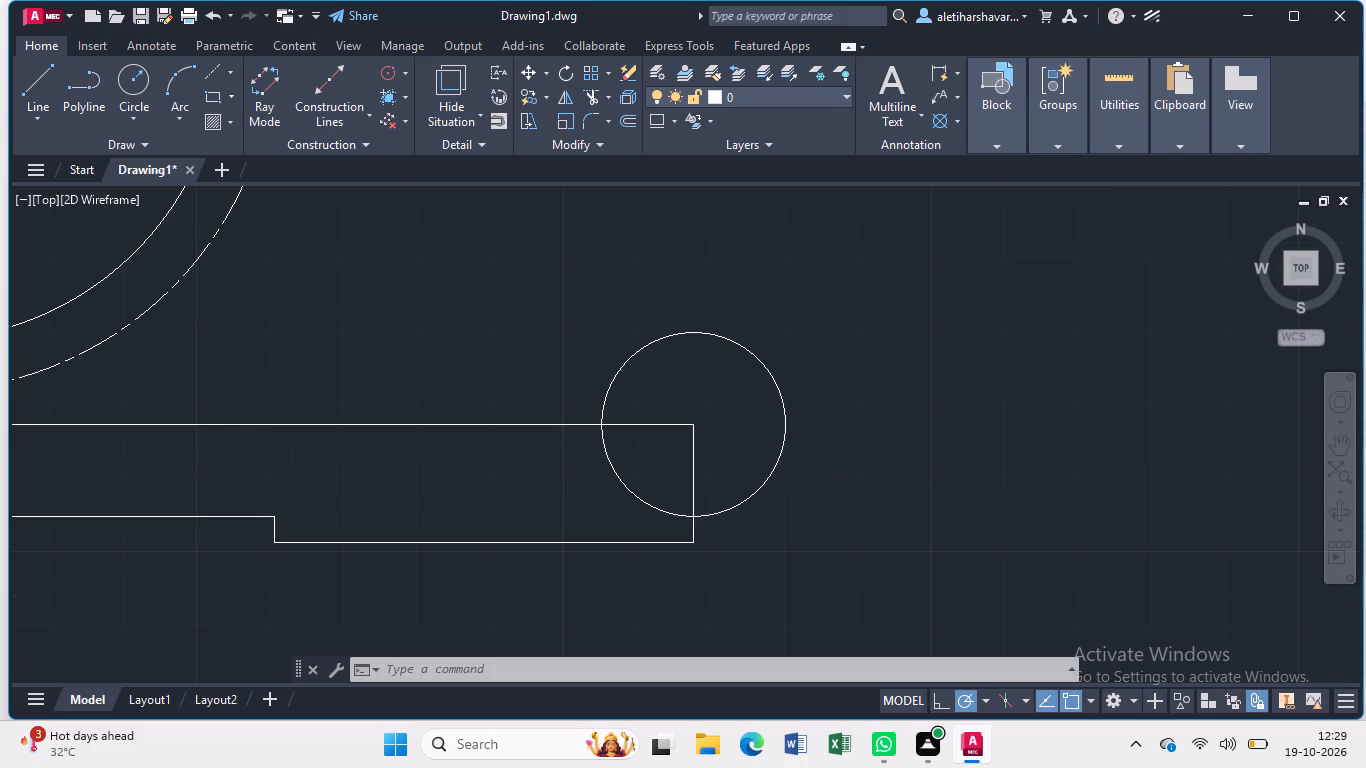
key(ctrl+z)
key(ctrl+z)
key(ctrl+z)
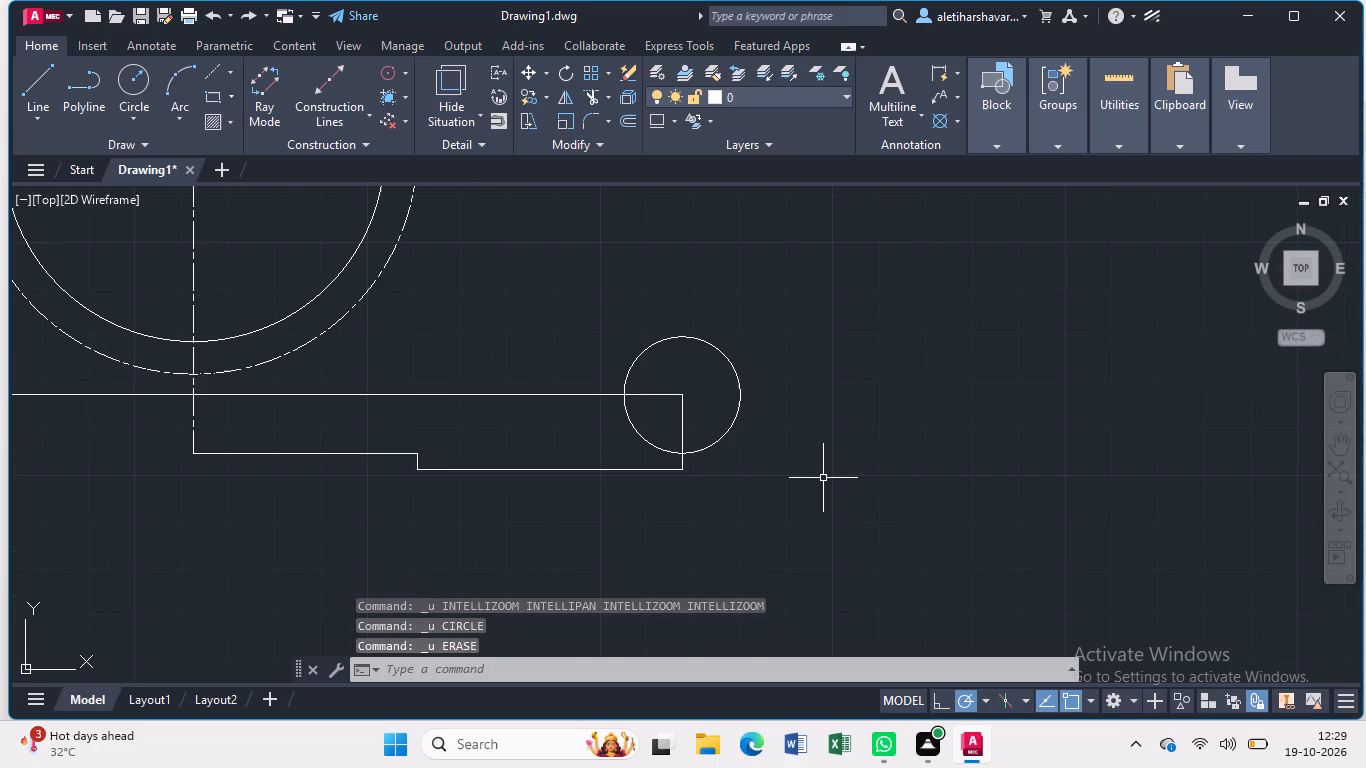
scroll(794, 447, down, 2)
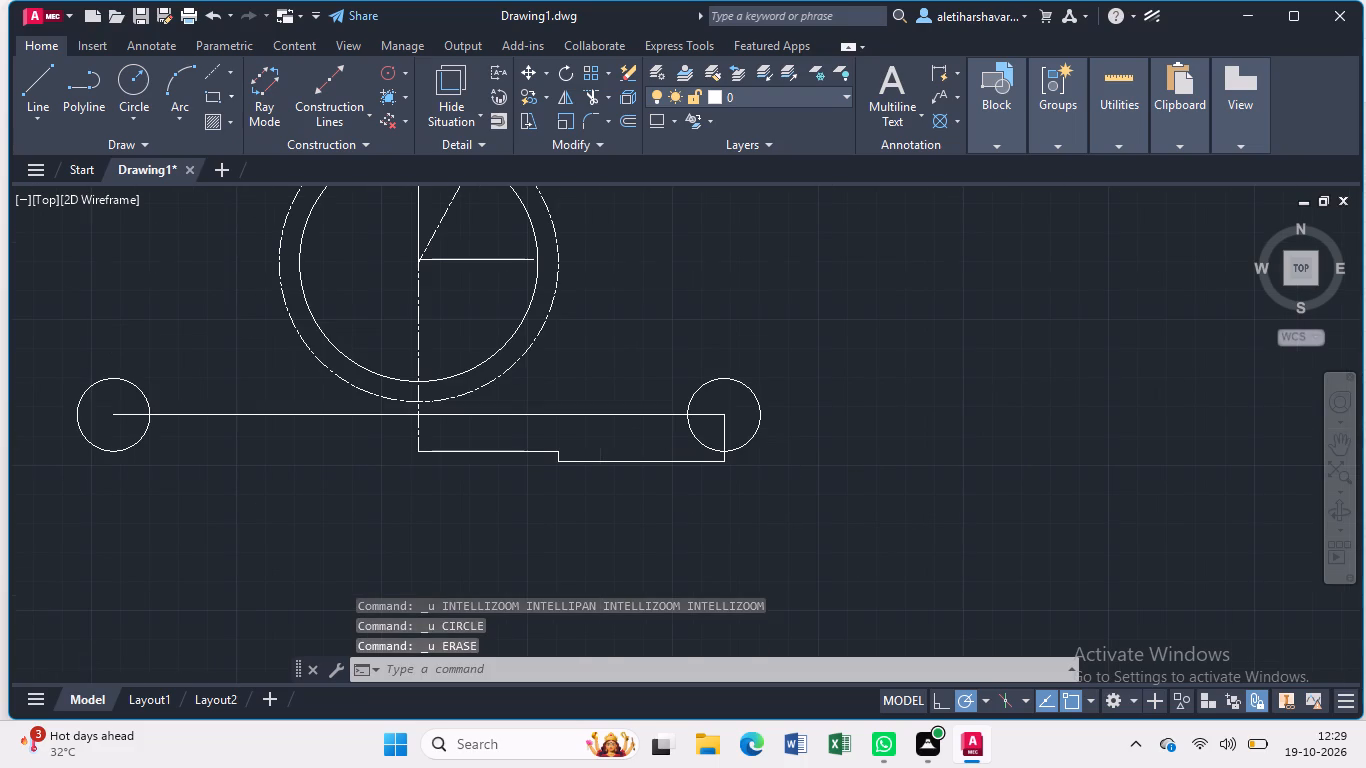
key(ctrl+z)
key(ctrl+z)
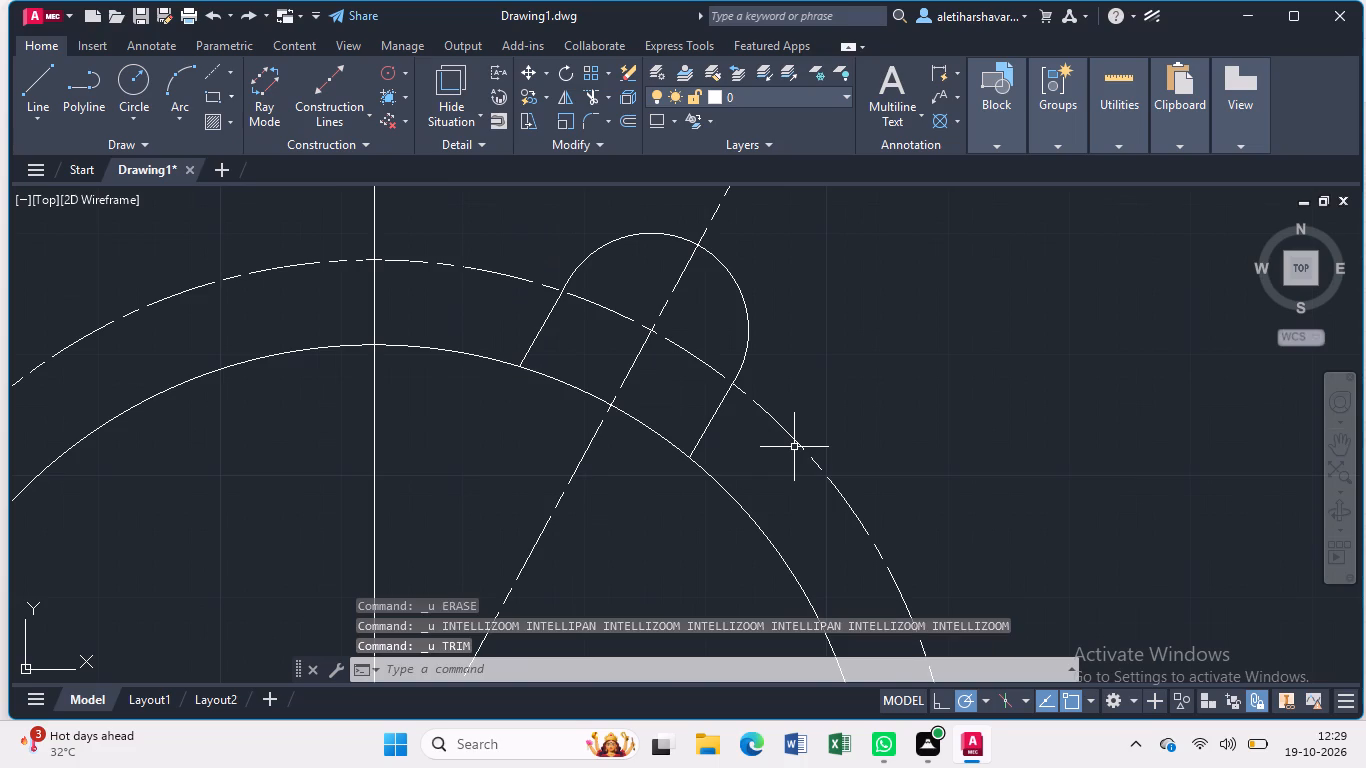
Delete both small end circles, the long horizontal line joining them and the short vertical line at its right end.
scroll(794, 447, down, 3)
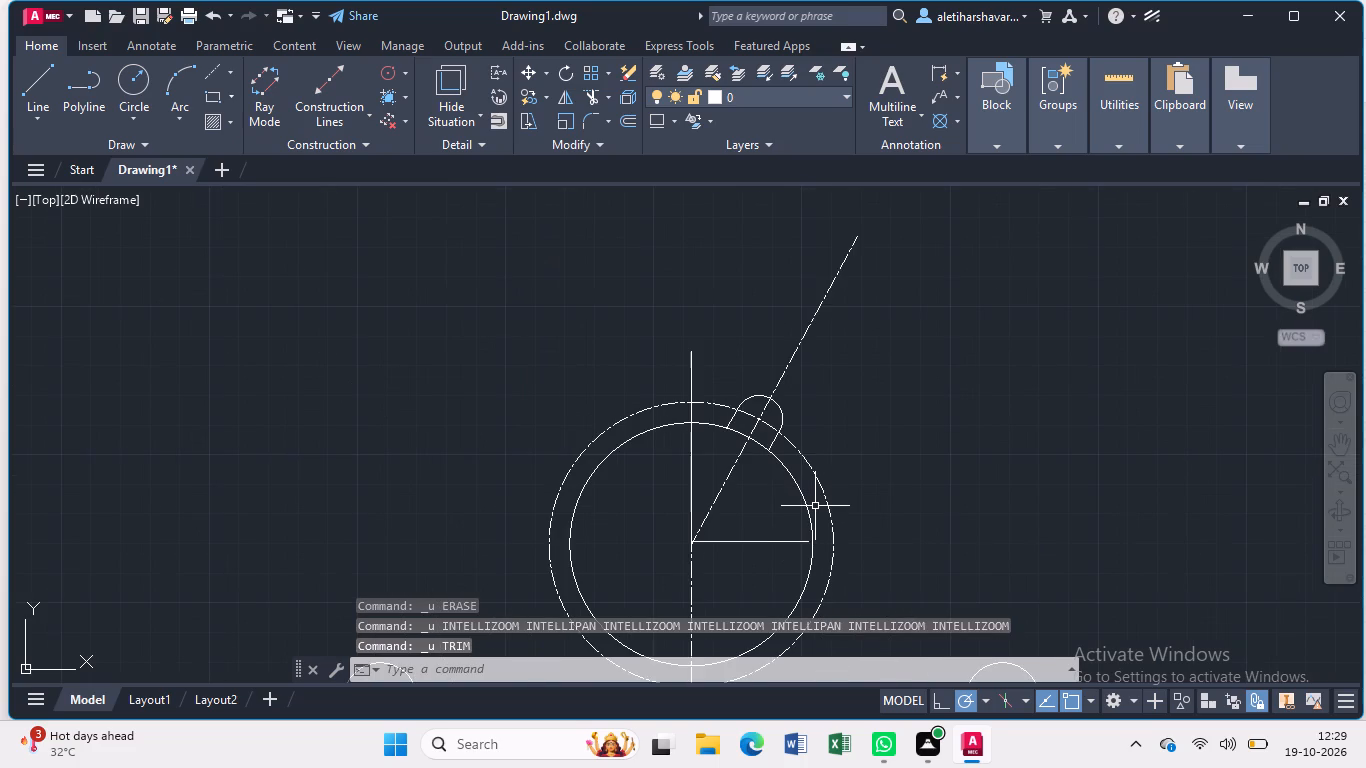
middle_drag(815, 506, 770, 391)
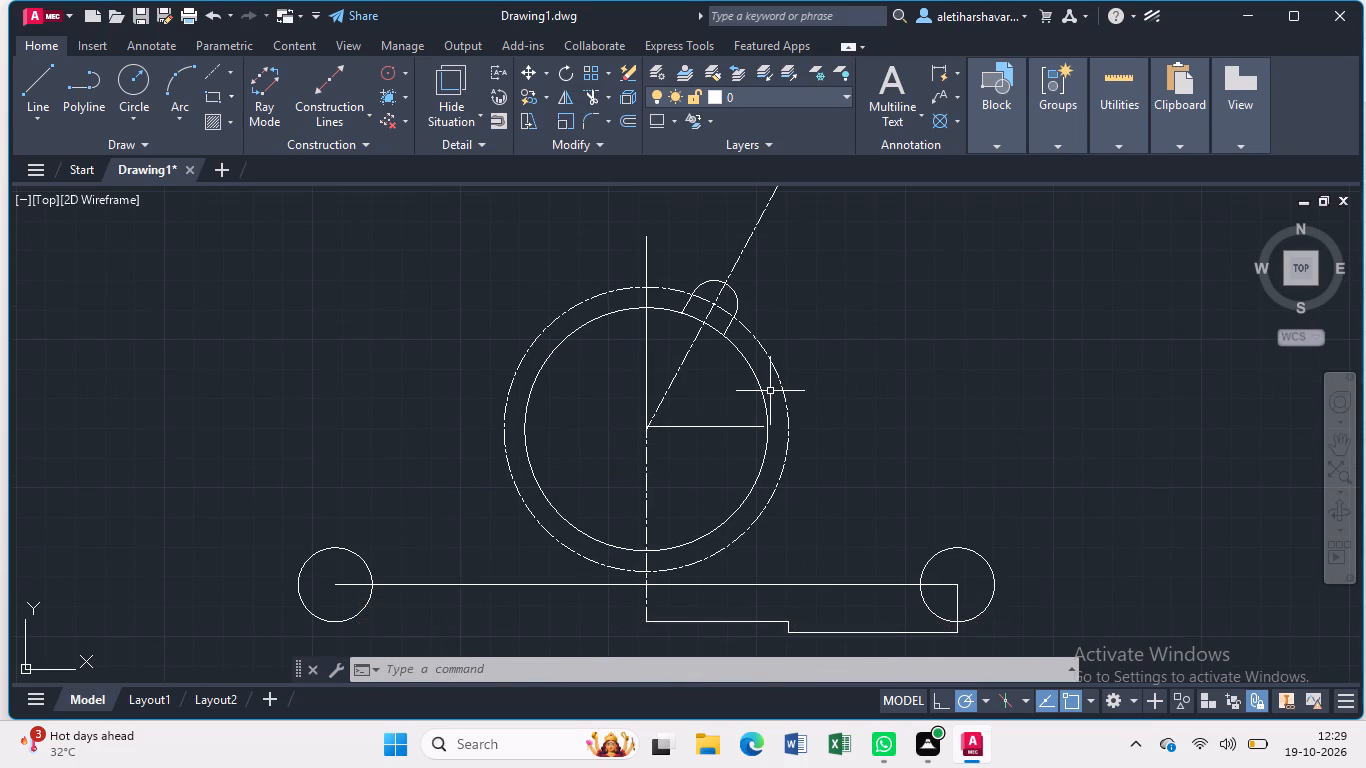
click(993, 576)
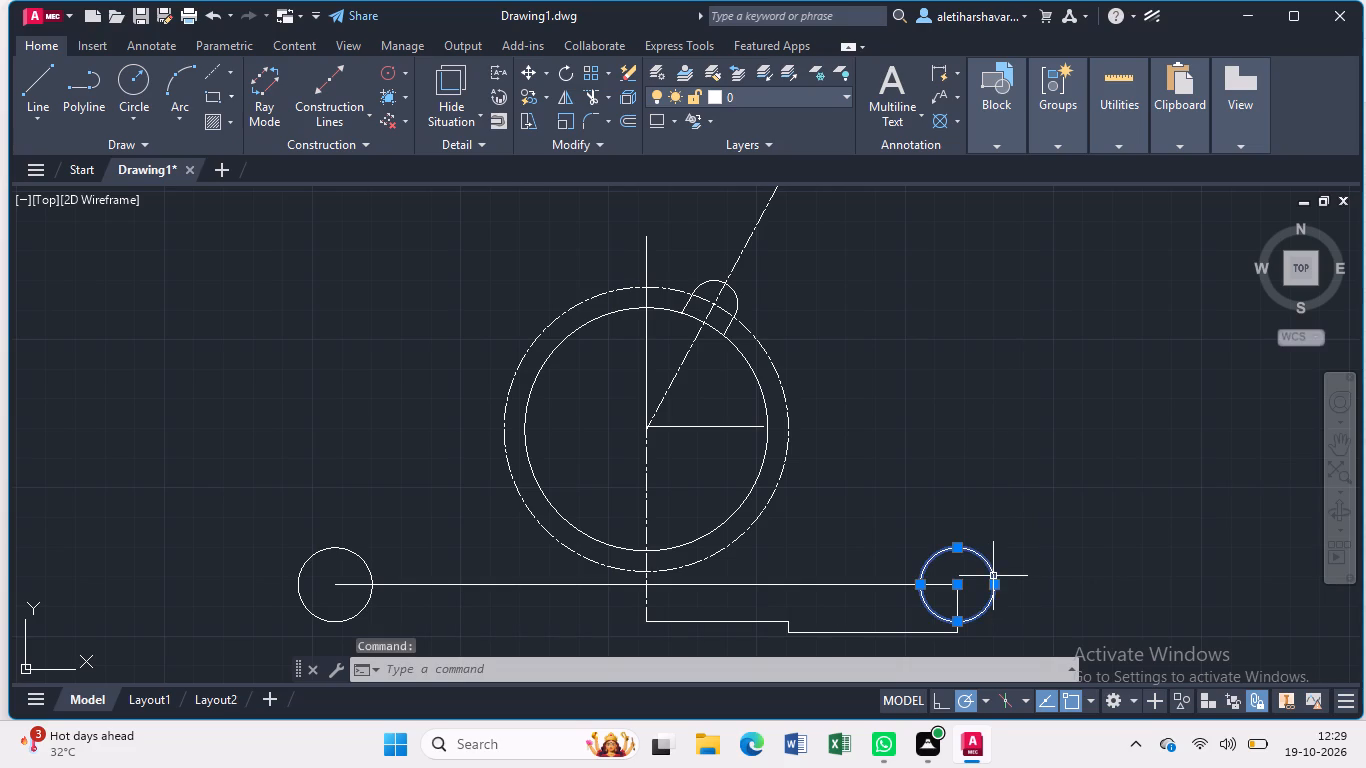
click(880, 583)
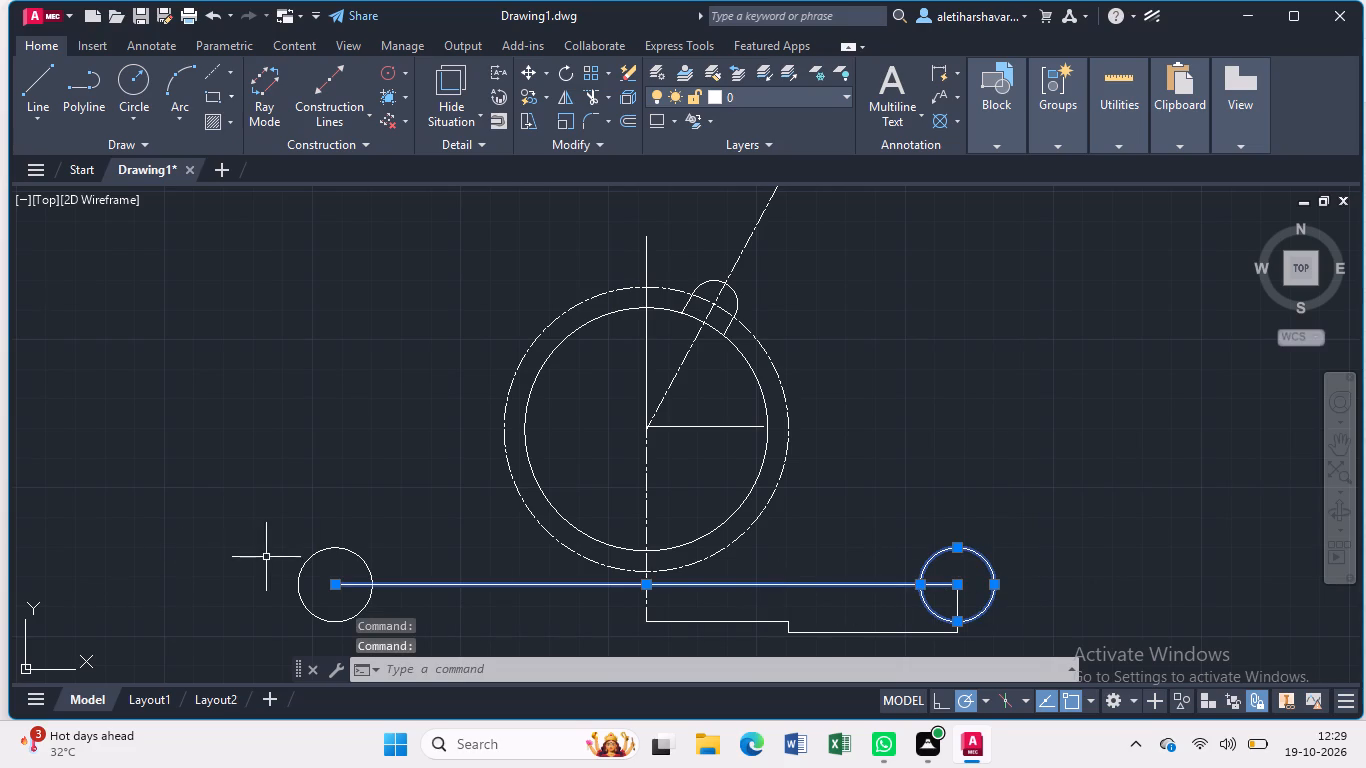
click(350, 552)
key(Delete)
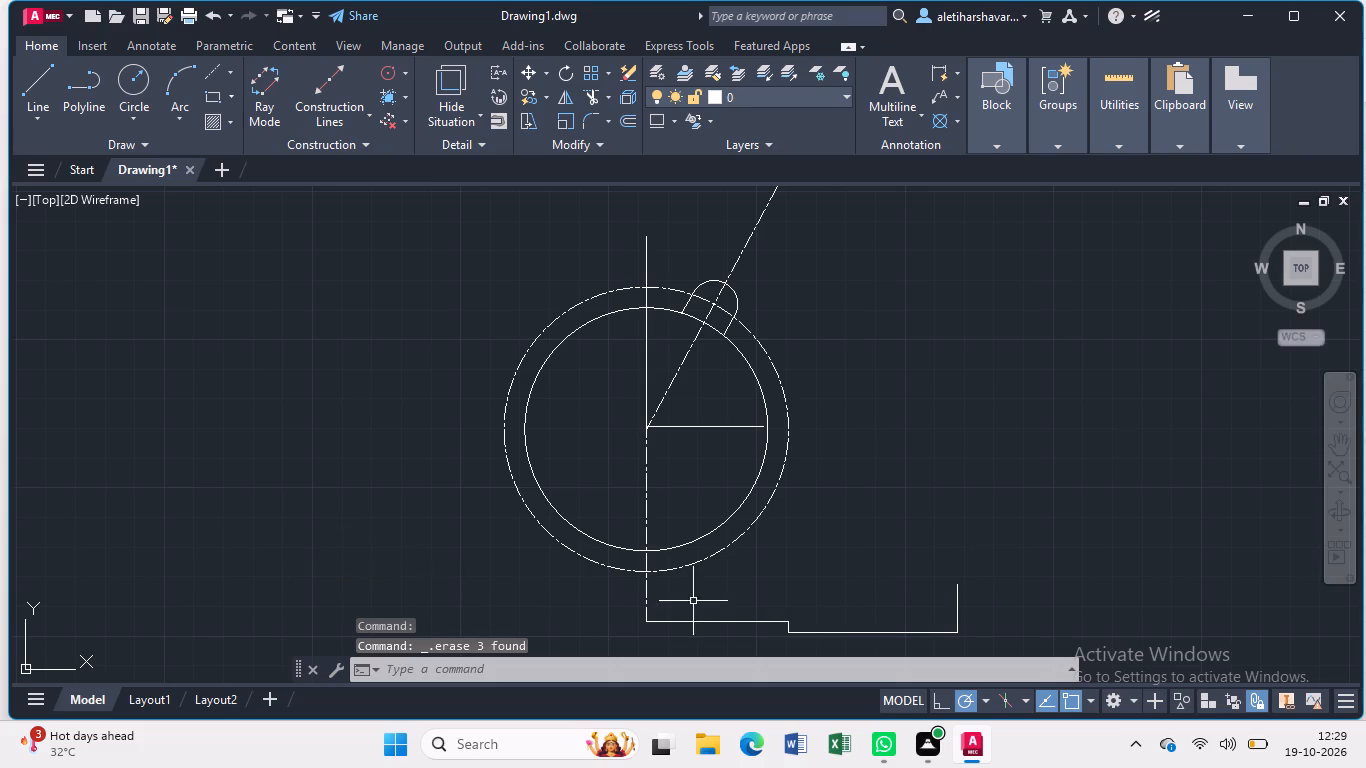
click(959, 598)
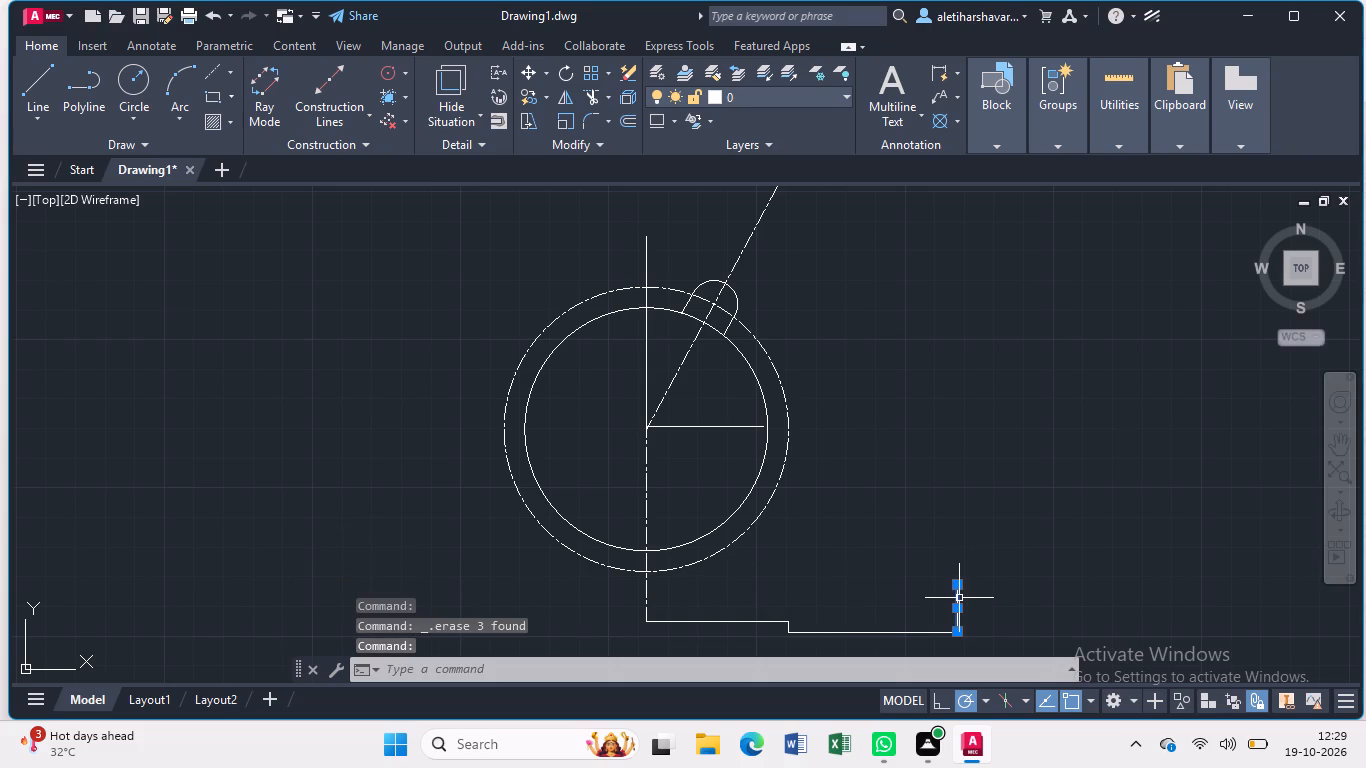
key(Delete)
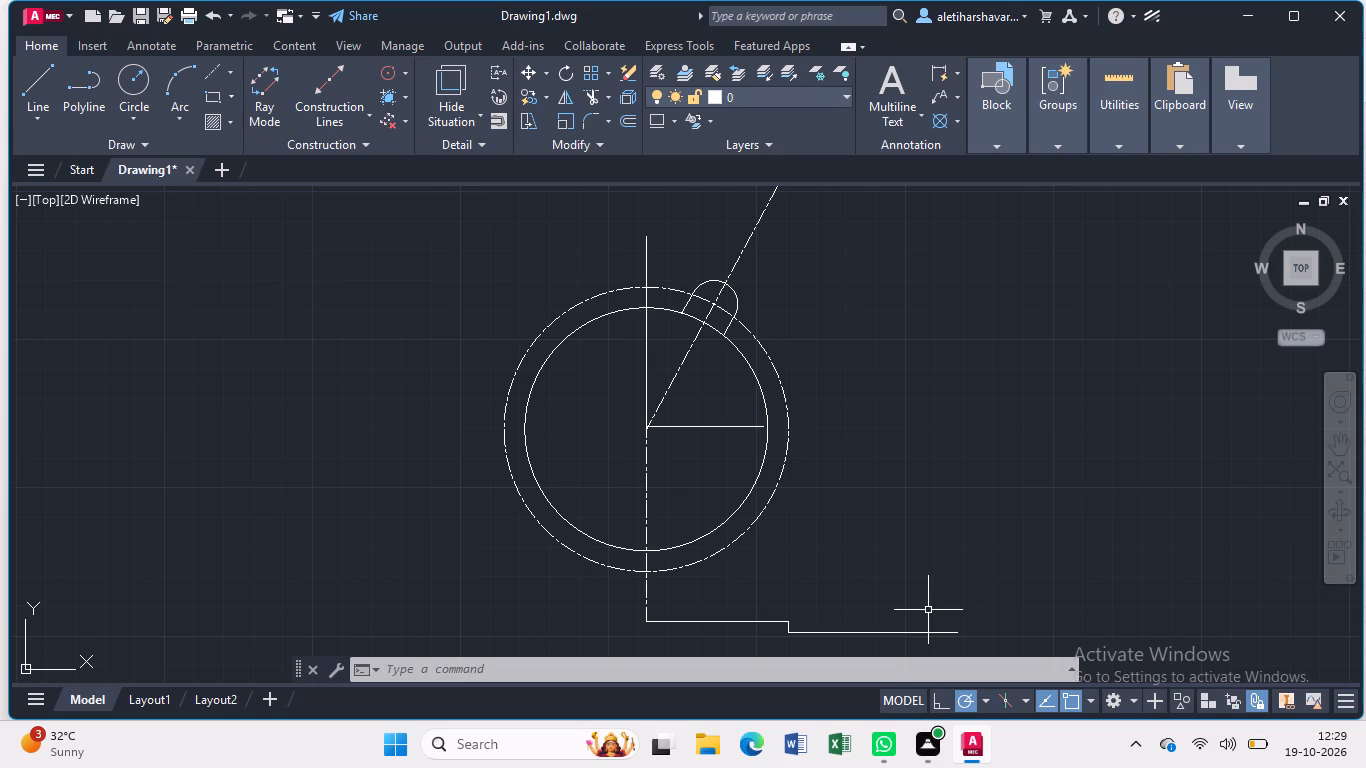
From the right end of the stepped base line, draw a vertical line 12.5 upward, continued by a horizontal line 210 to the left.
middle_drag(928, 610, 840, 559)
key(l)
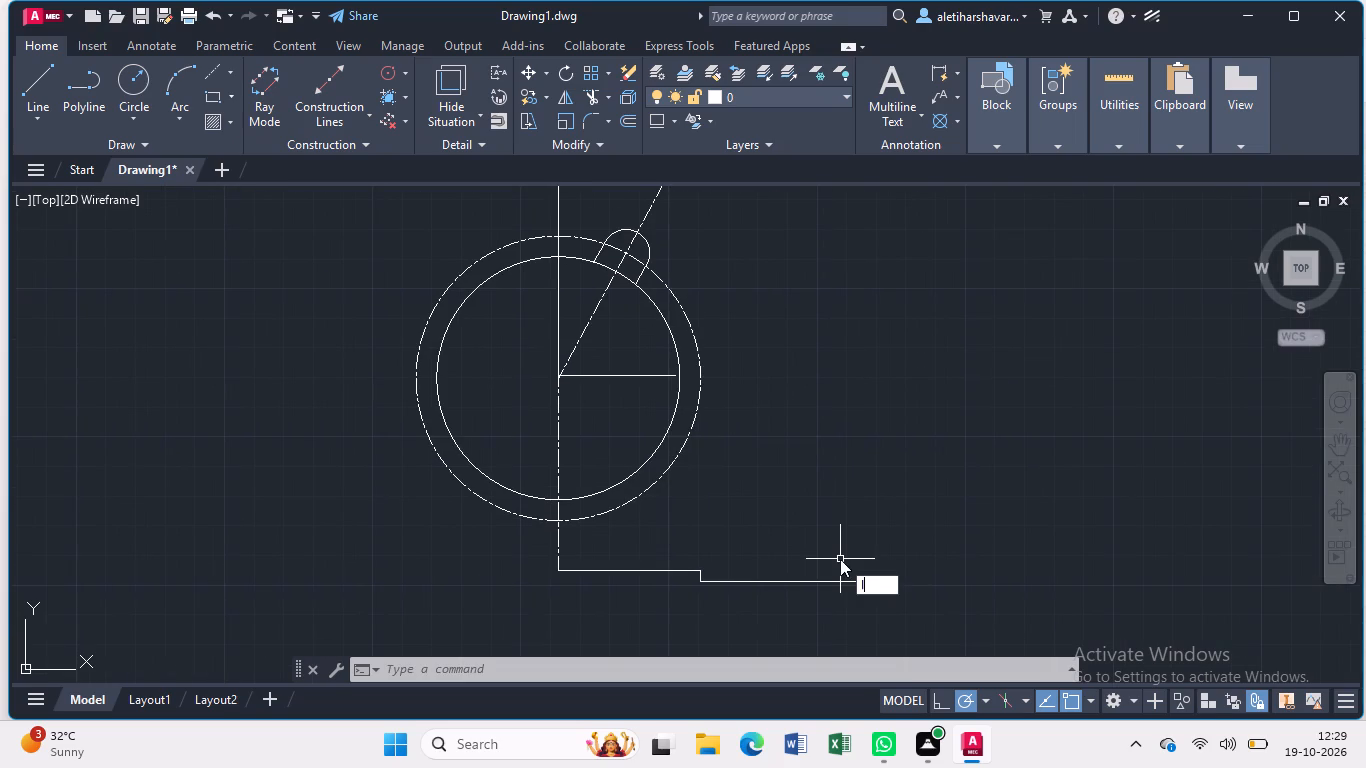
key(Return)
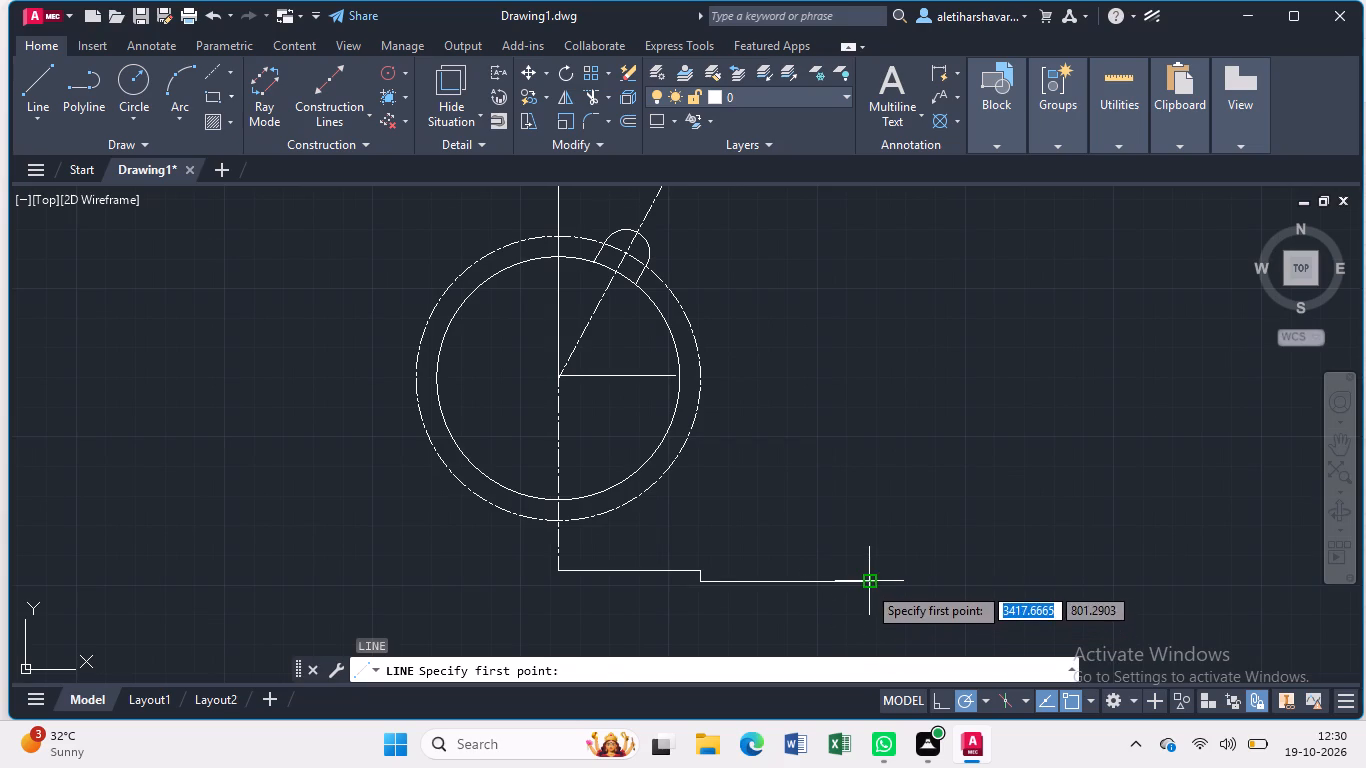
click(867, 585)
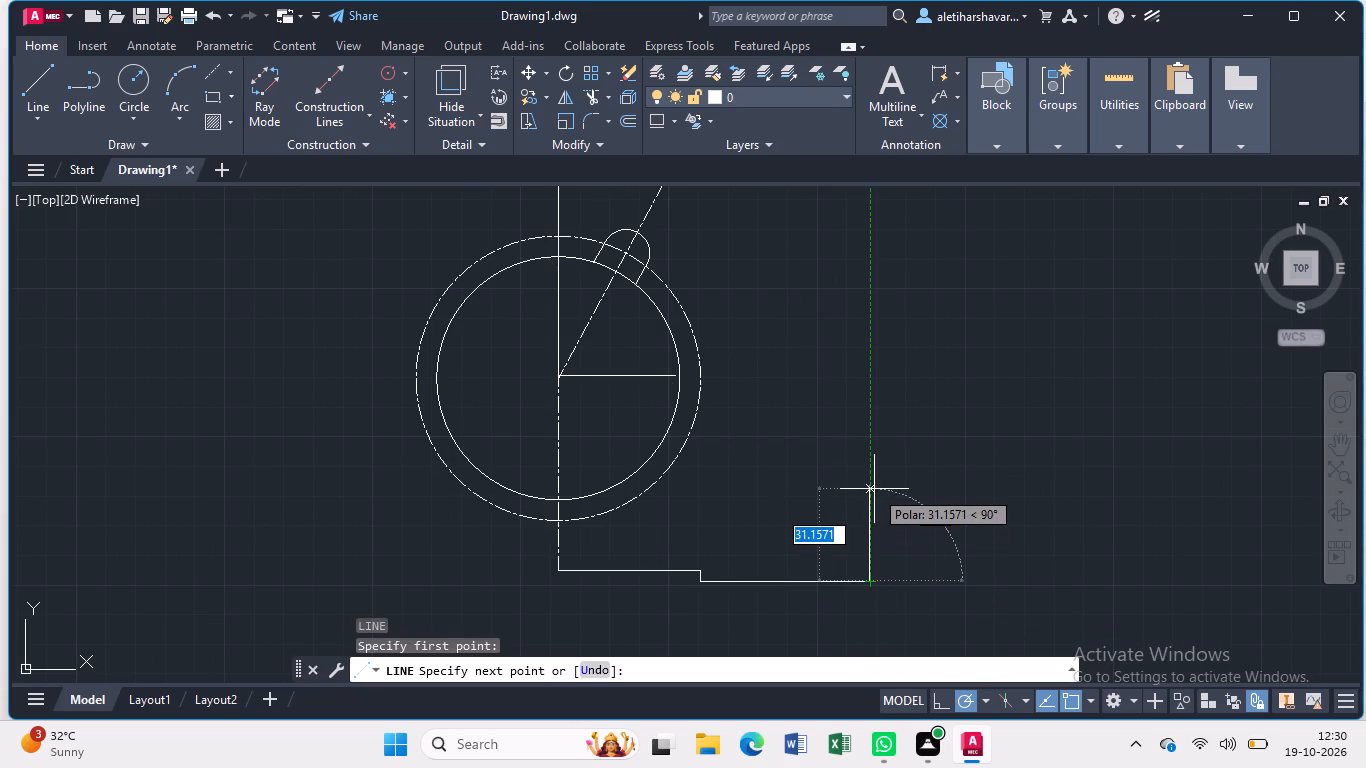
text(12)
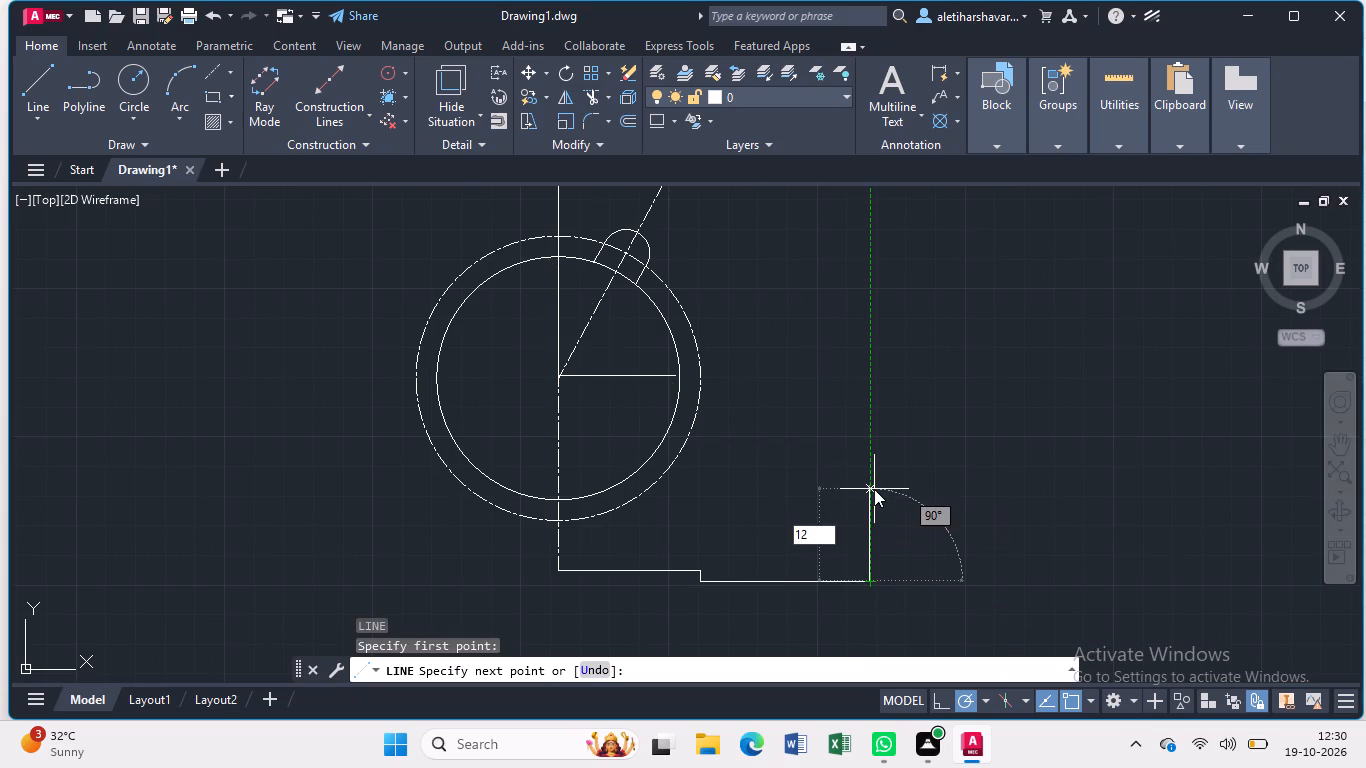
text(.5)
key(Return)
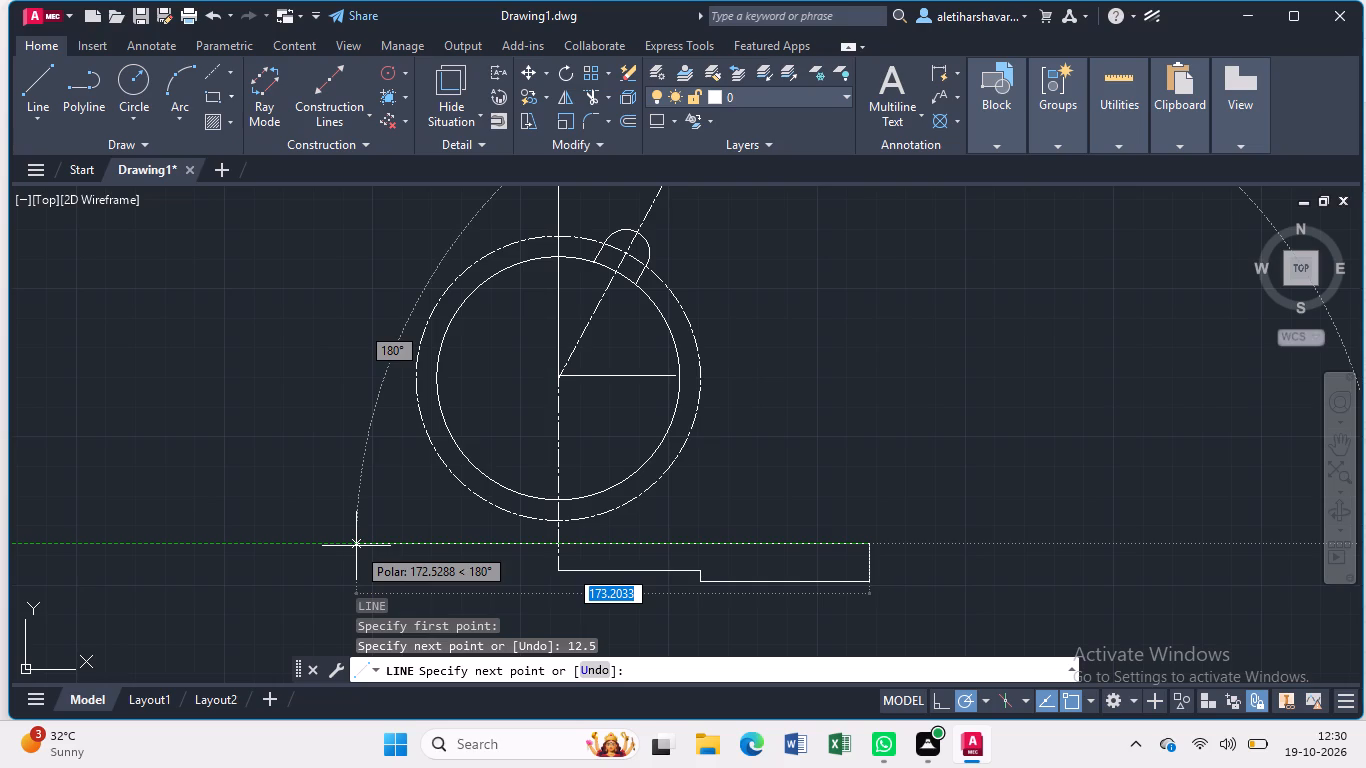
text(210)
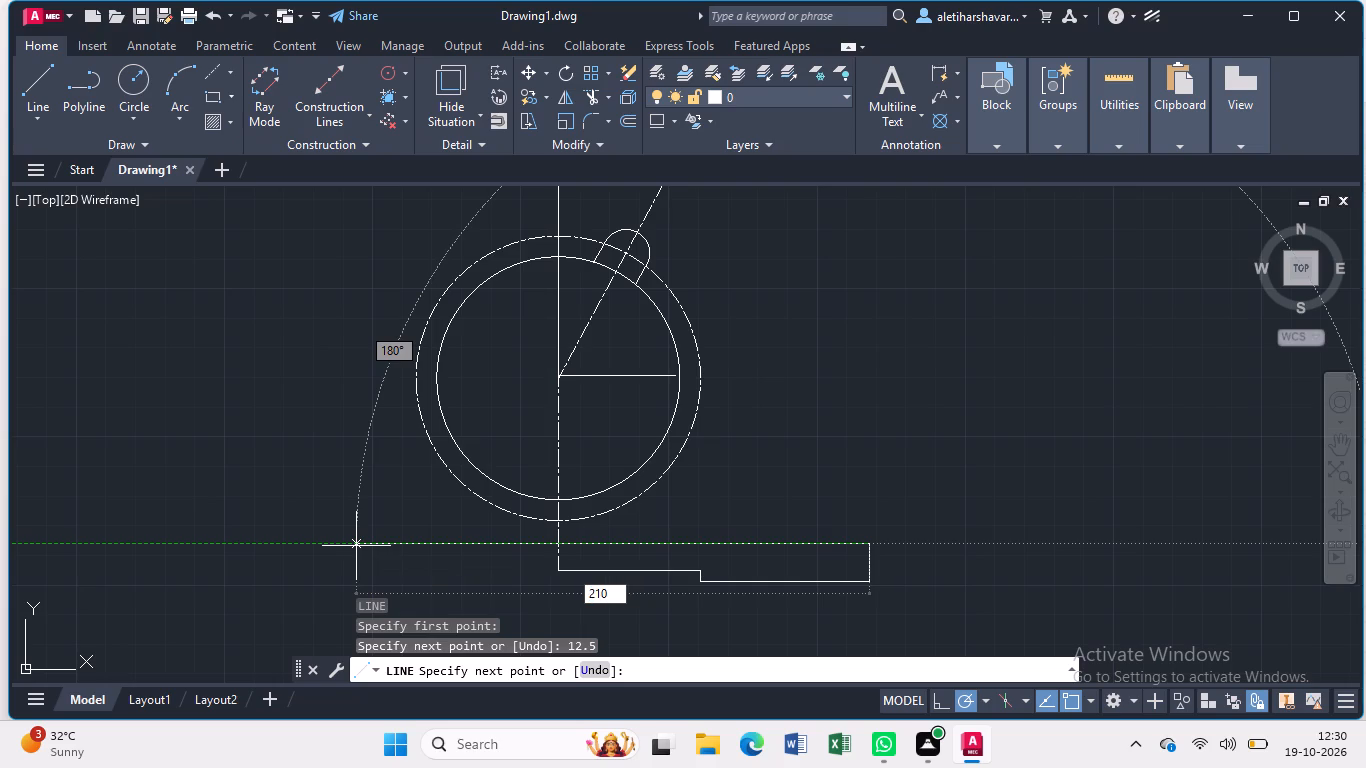
key(Return)
key(Escape)
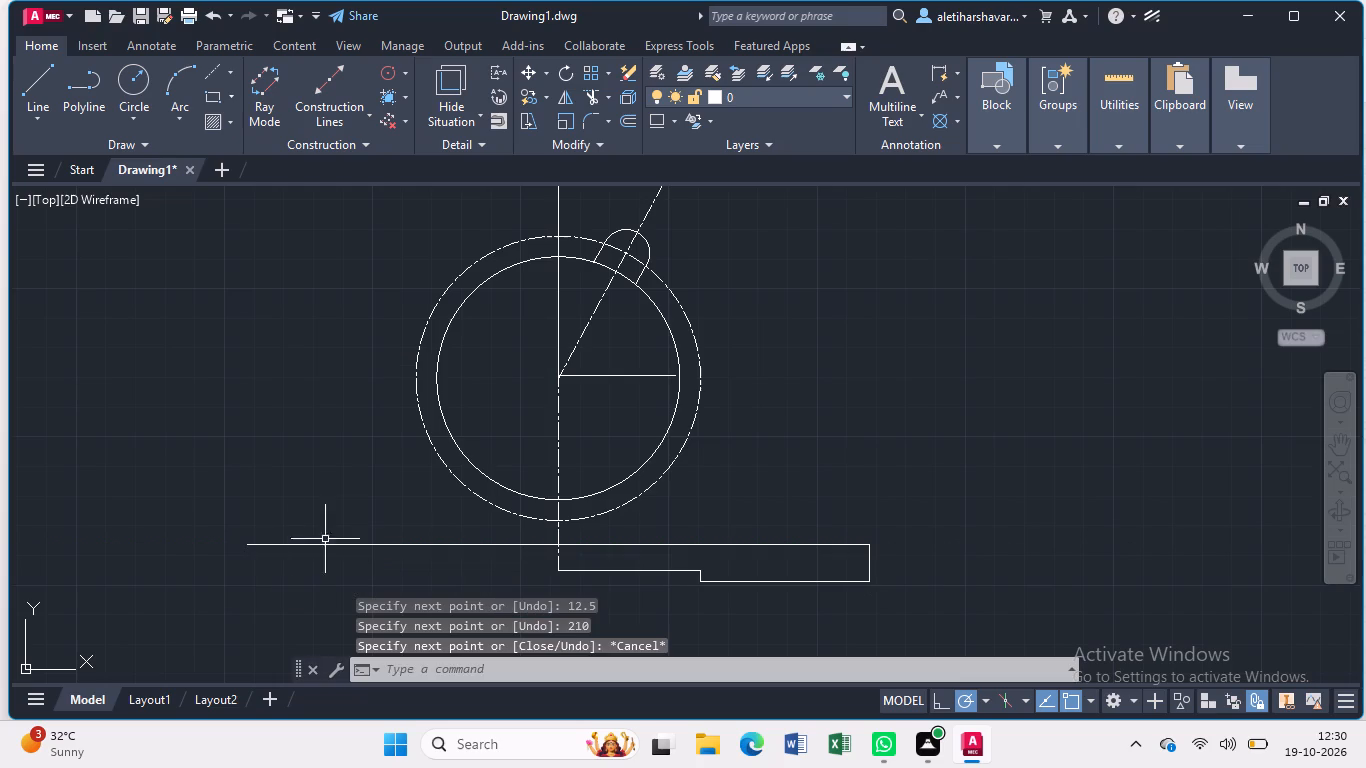
Draw two circles of radius 12.5, one centred on each end of the 210 horizontal line.
click(121, 74)
click(252, 543)
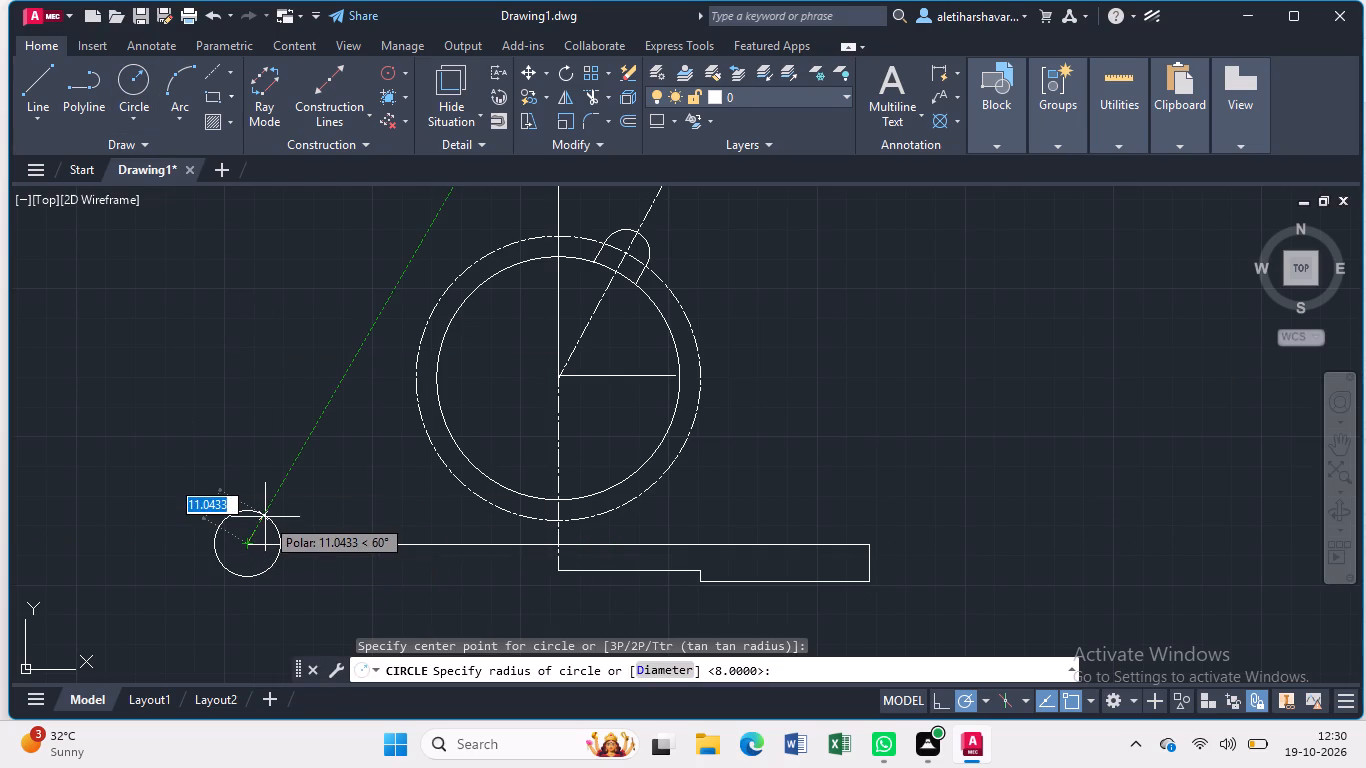
text(12.)
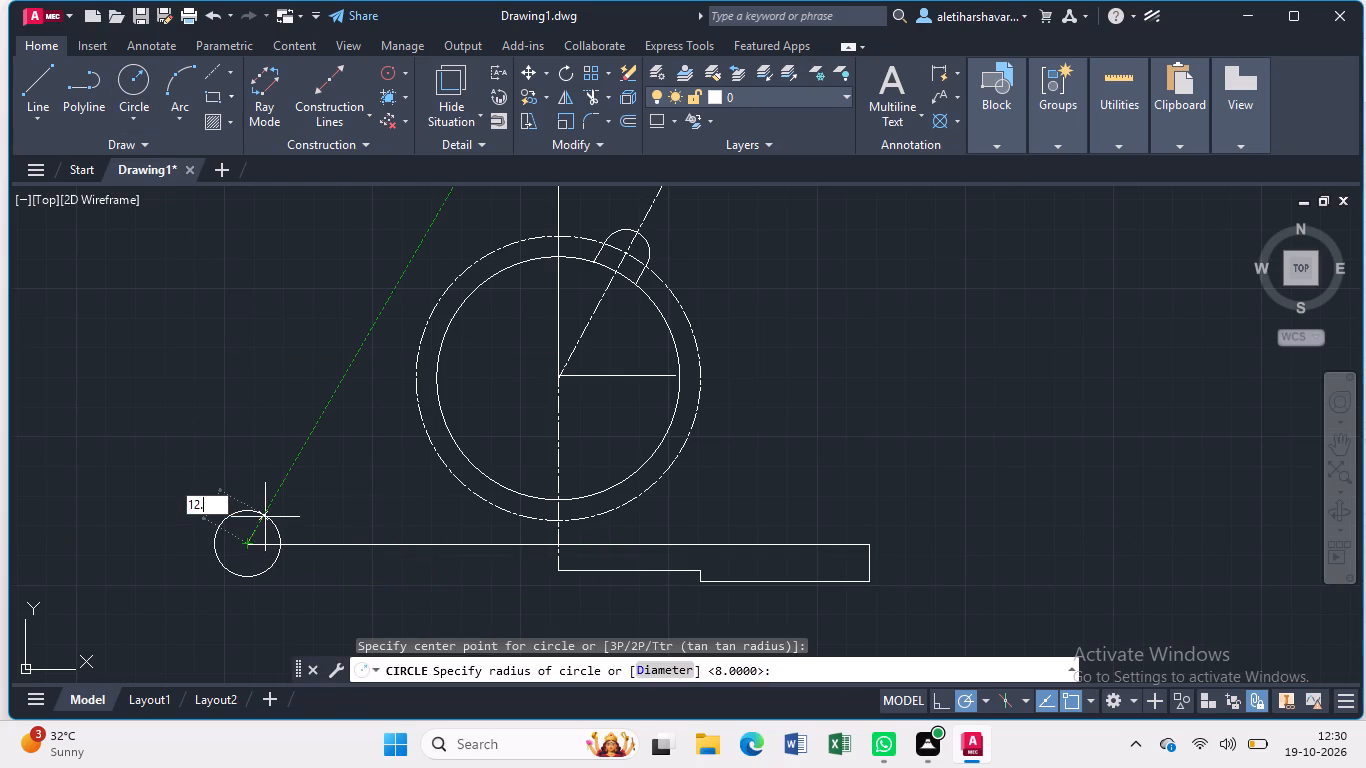
key(5)
key(Return)
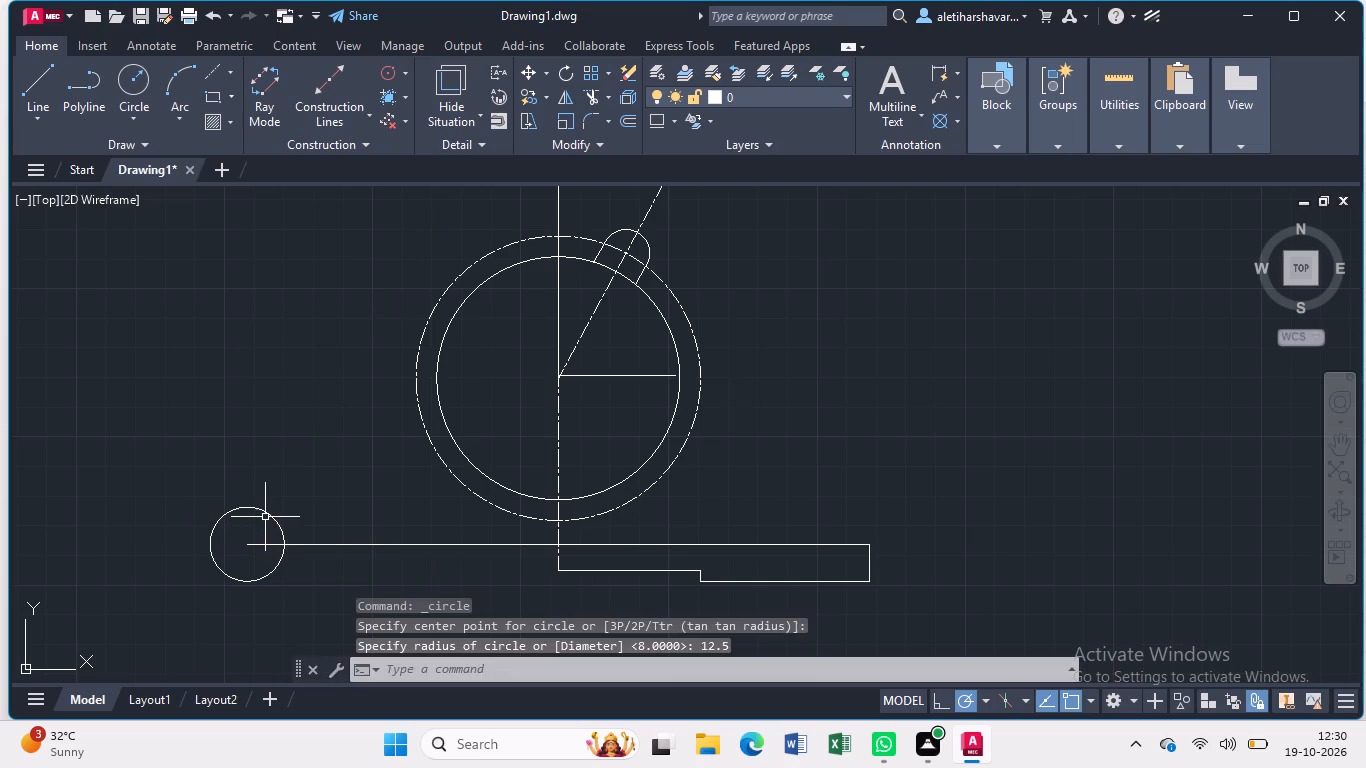
click(136, 81)
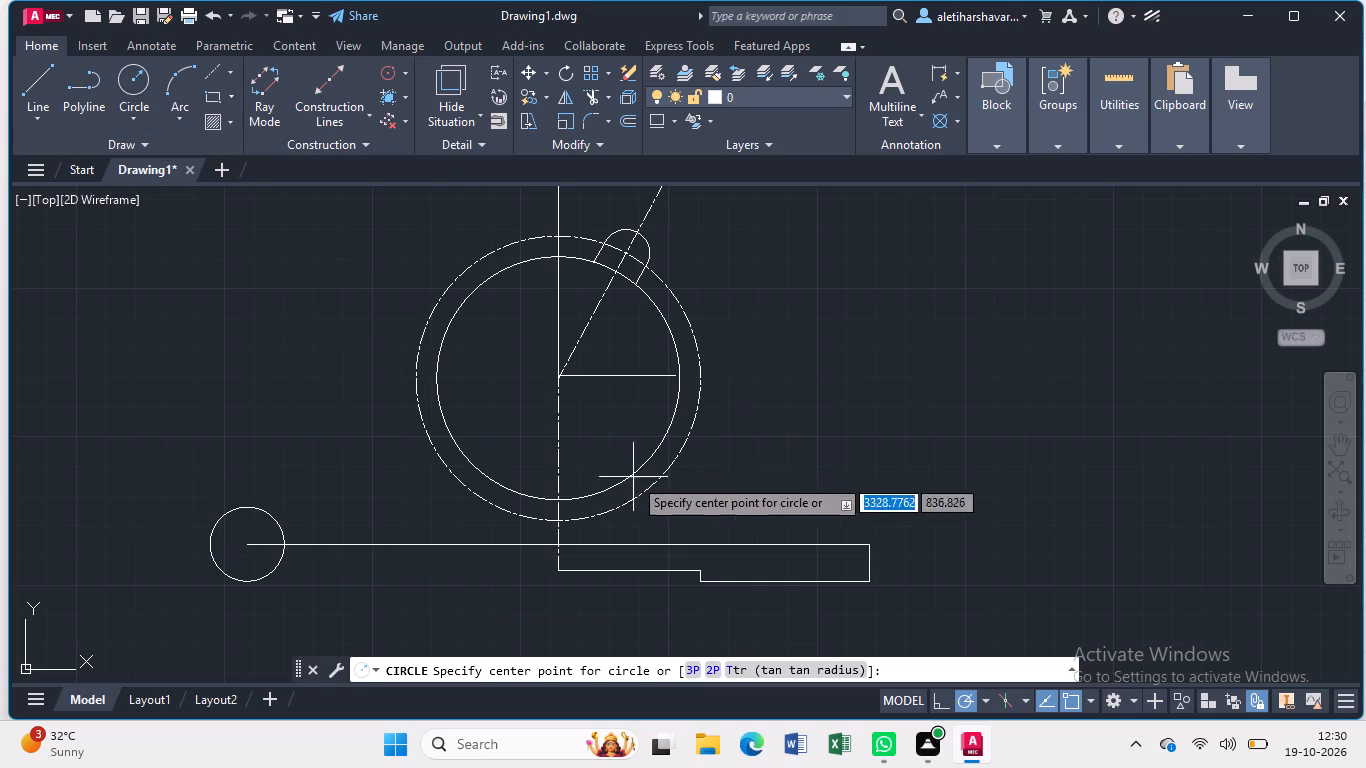
click(869, 547)
text(12)
text(.5)
key(Return)
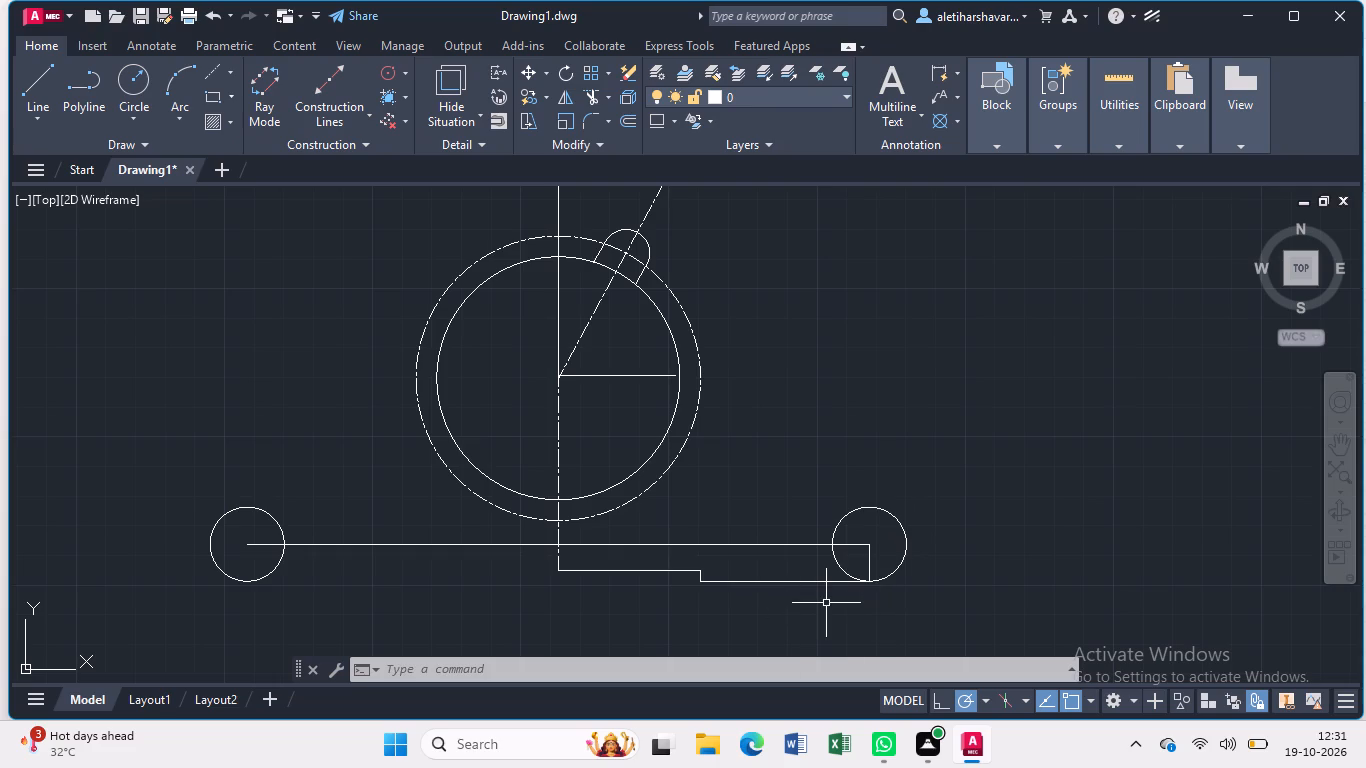
Trim away the portion of the radius 41 circle between the two slanted lug lines.
text(tr)
key(Return)
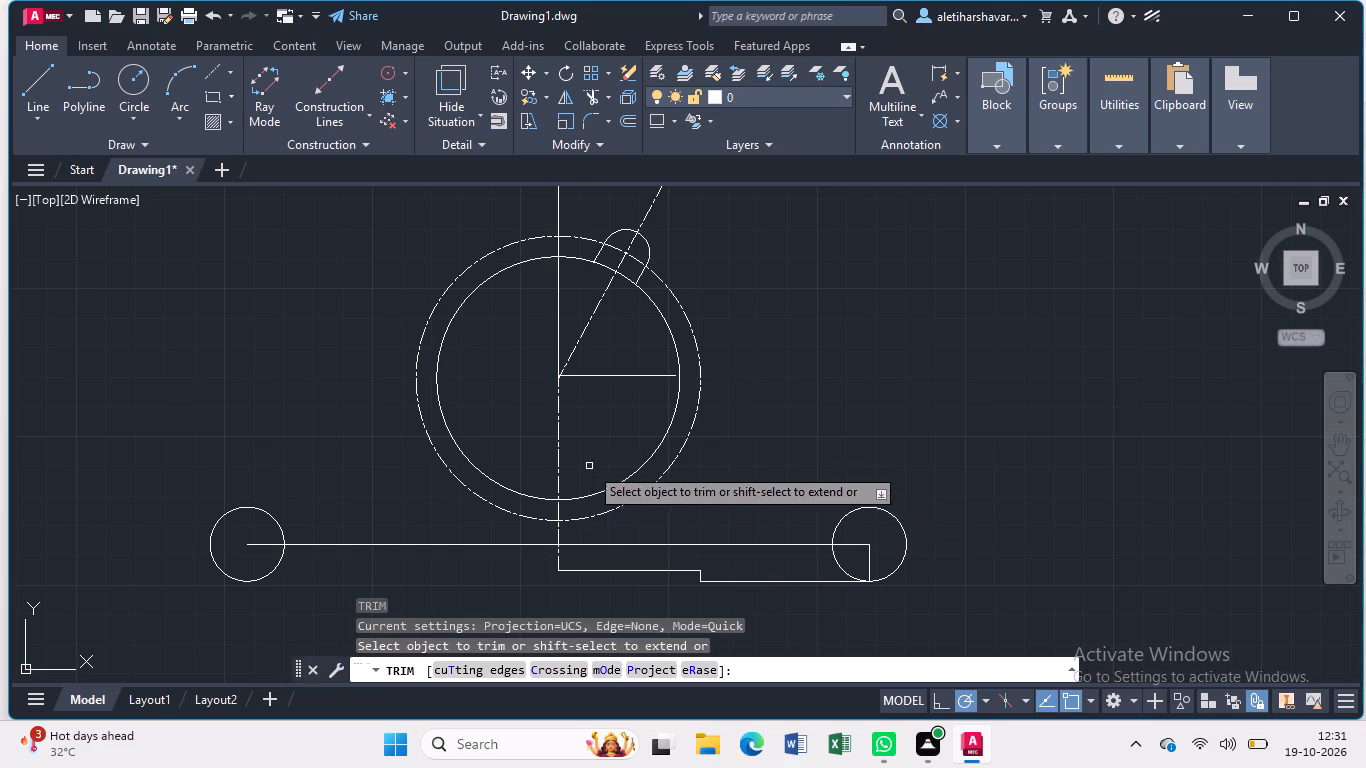
click(606, 268)
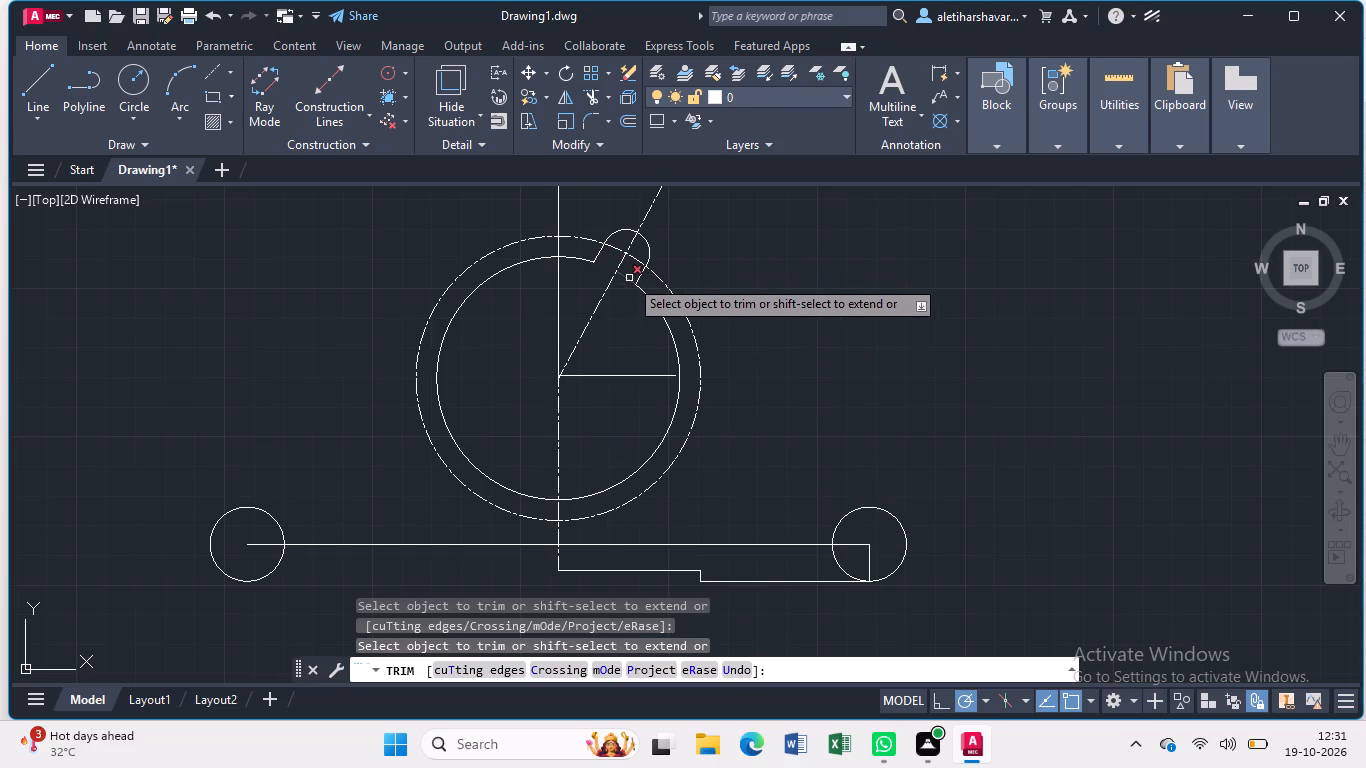
click(629, 278)
key(Escape)
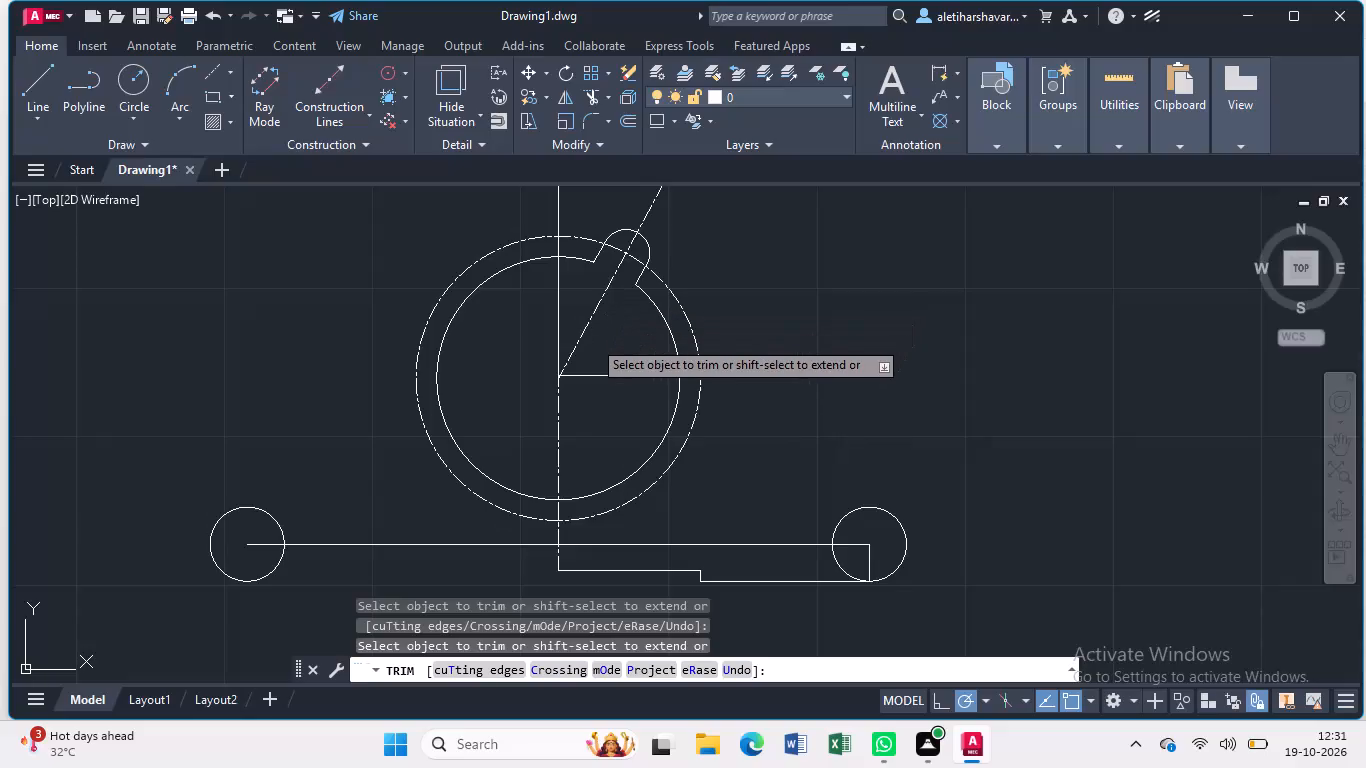
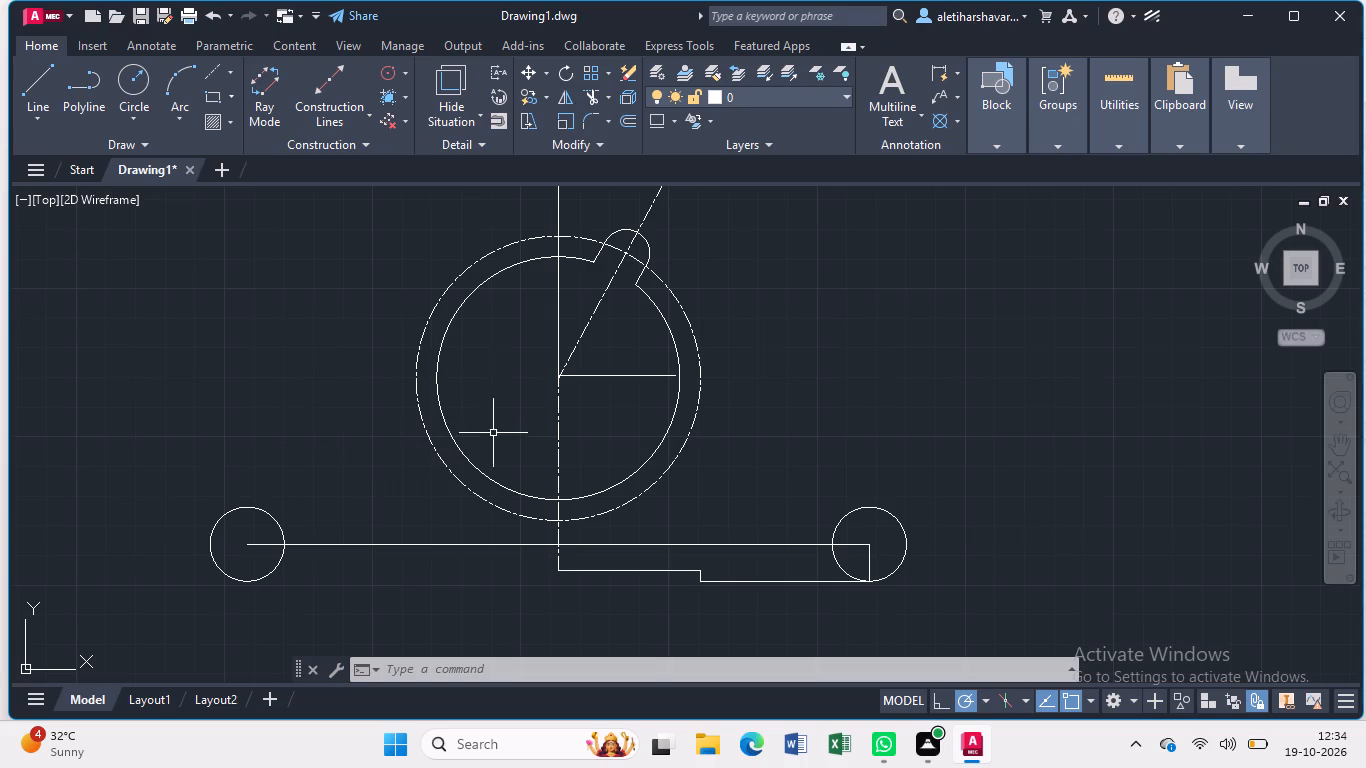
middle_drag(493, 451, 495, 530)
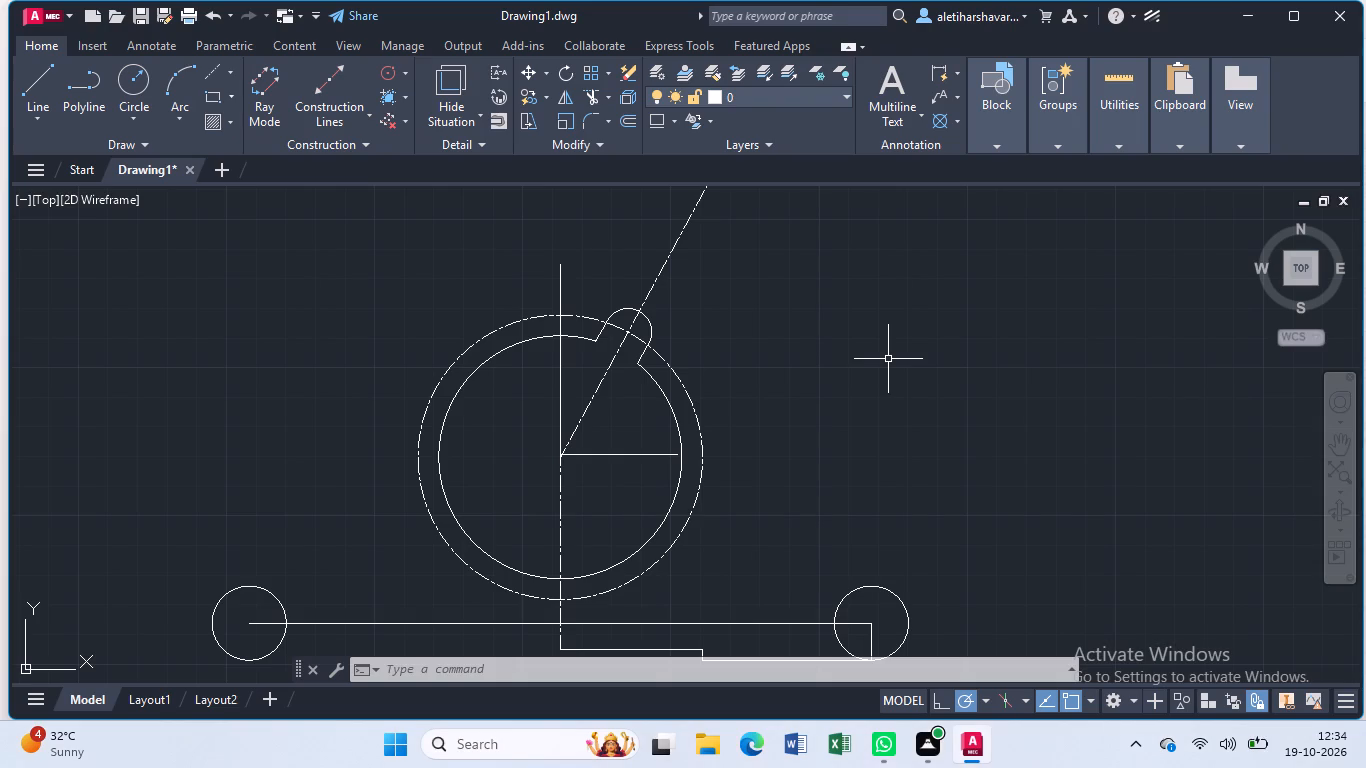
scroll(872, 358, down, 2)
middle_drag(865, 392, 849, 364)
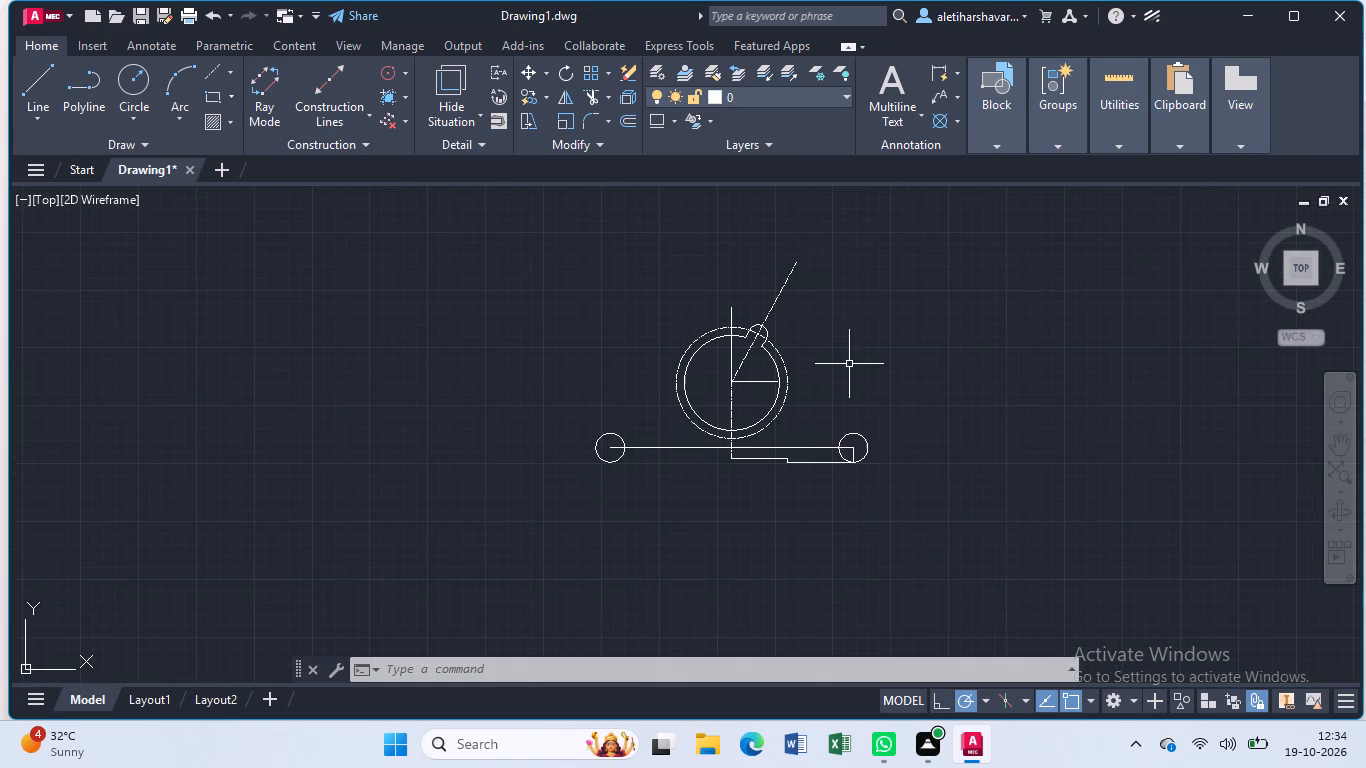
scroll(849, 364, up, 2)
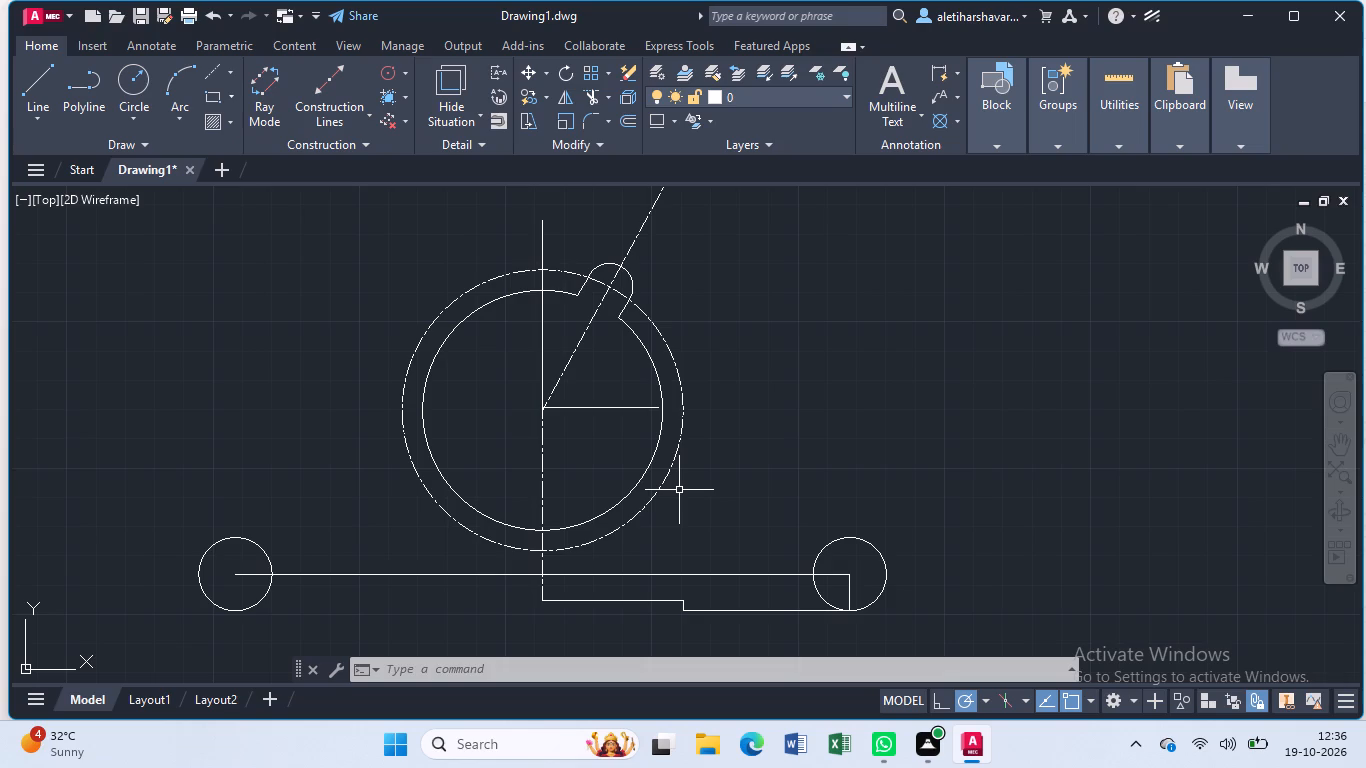
Fillet the upper corner of the step in the base line with radius 3.5, without placing a radius dimension.
key(f)
key(Return)
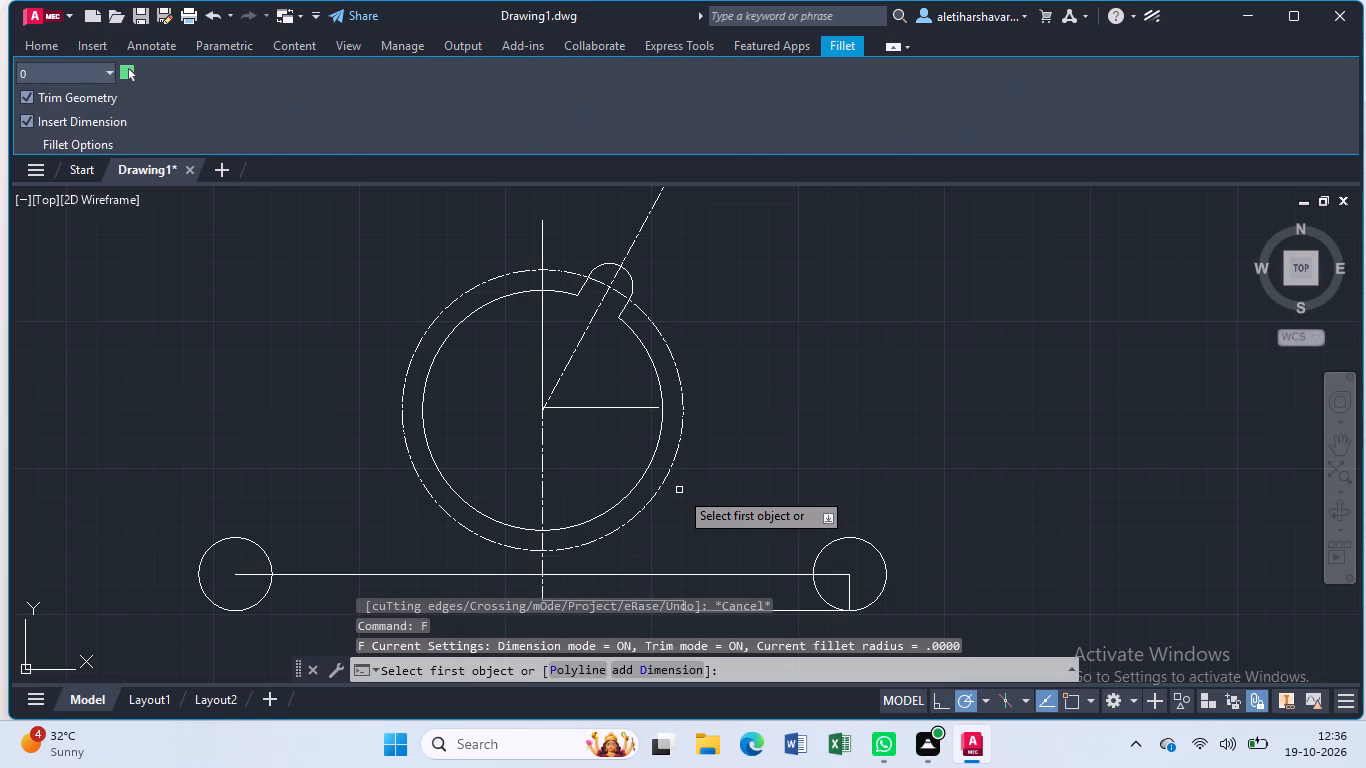
click(71, 79)
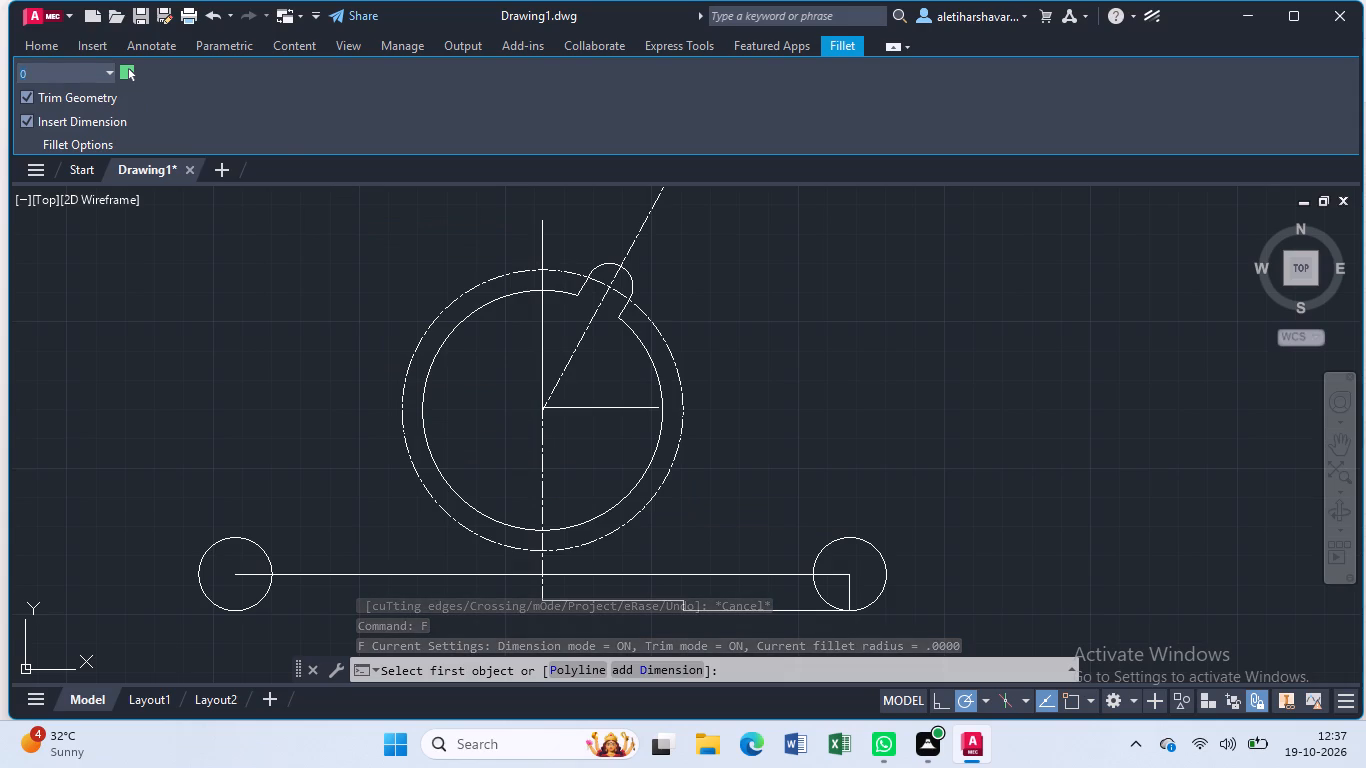
key(BackSpace)
key(3)
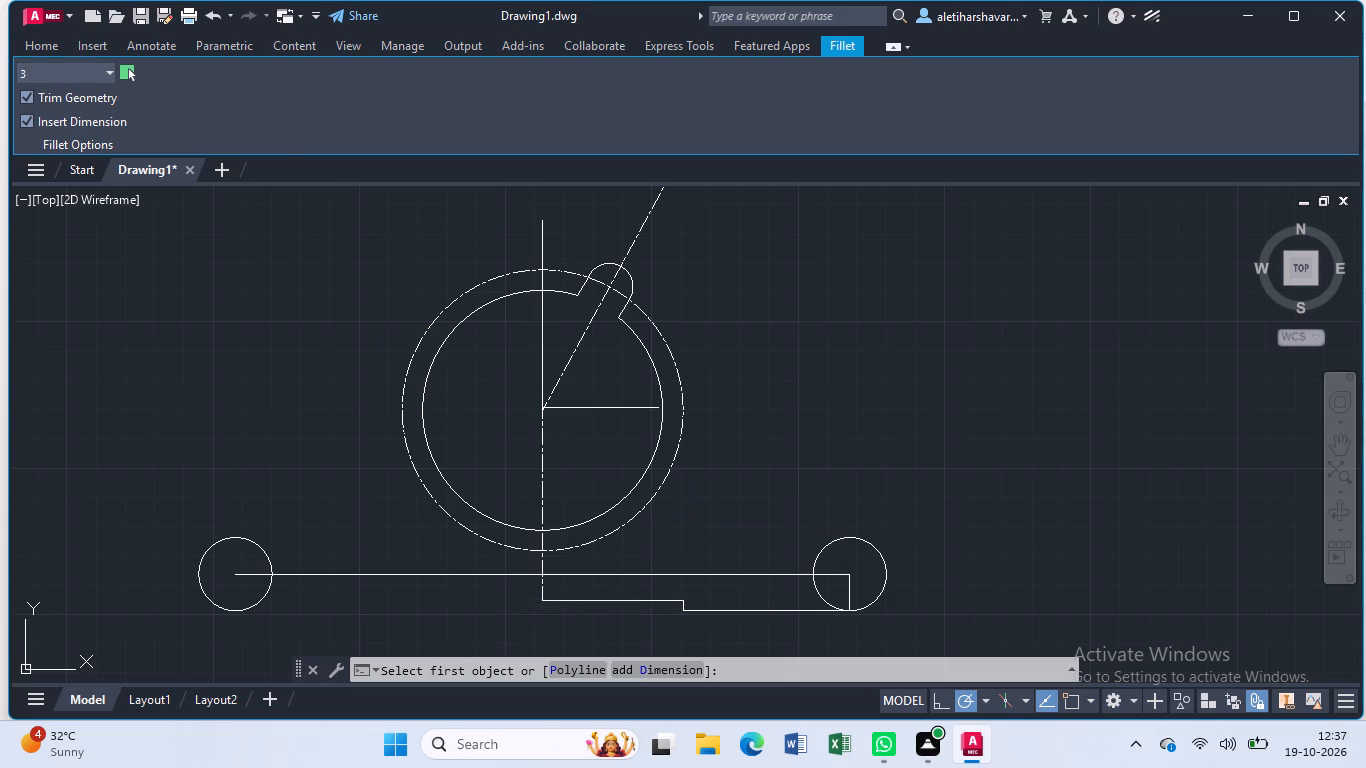
key(period)
key(5)
key(Return)
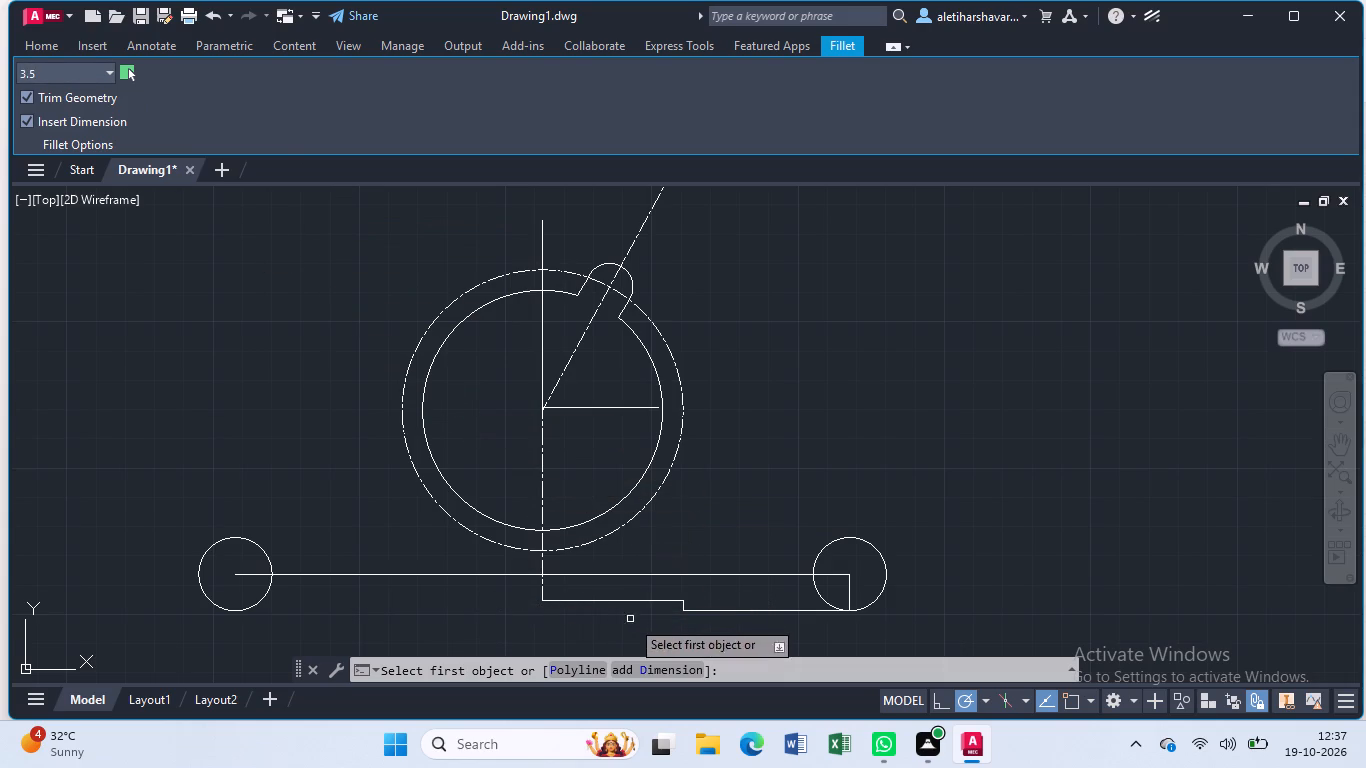
click(650, 602)
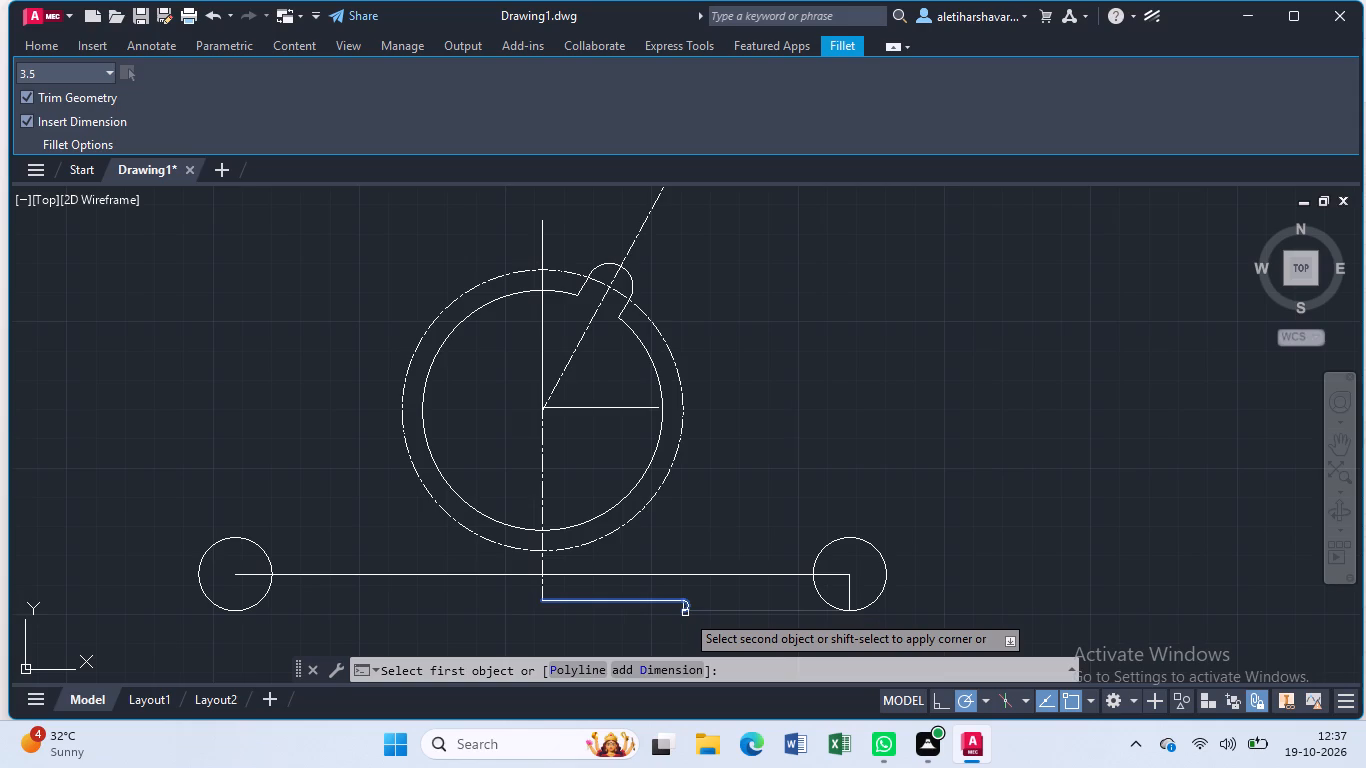
scroll(689, 611, up, 3)
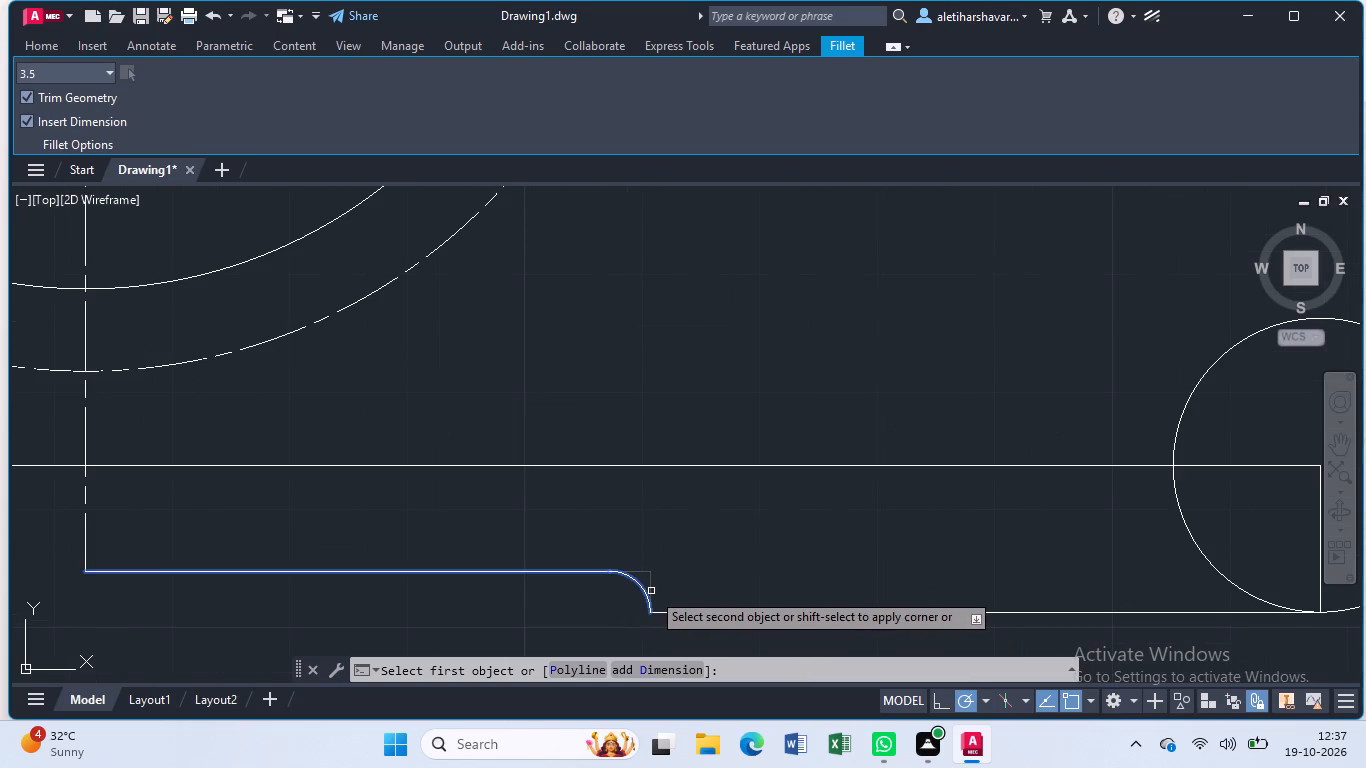
click(651, 591)
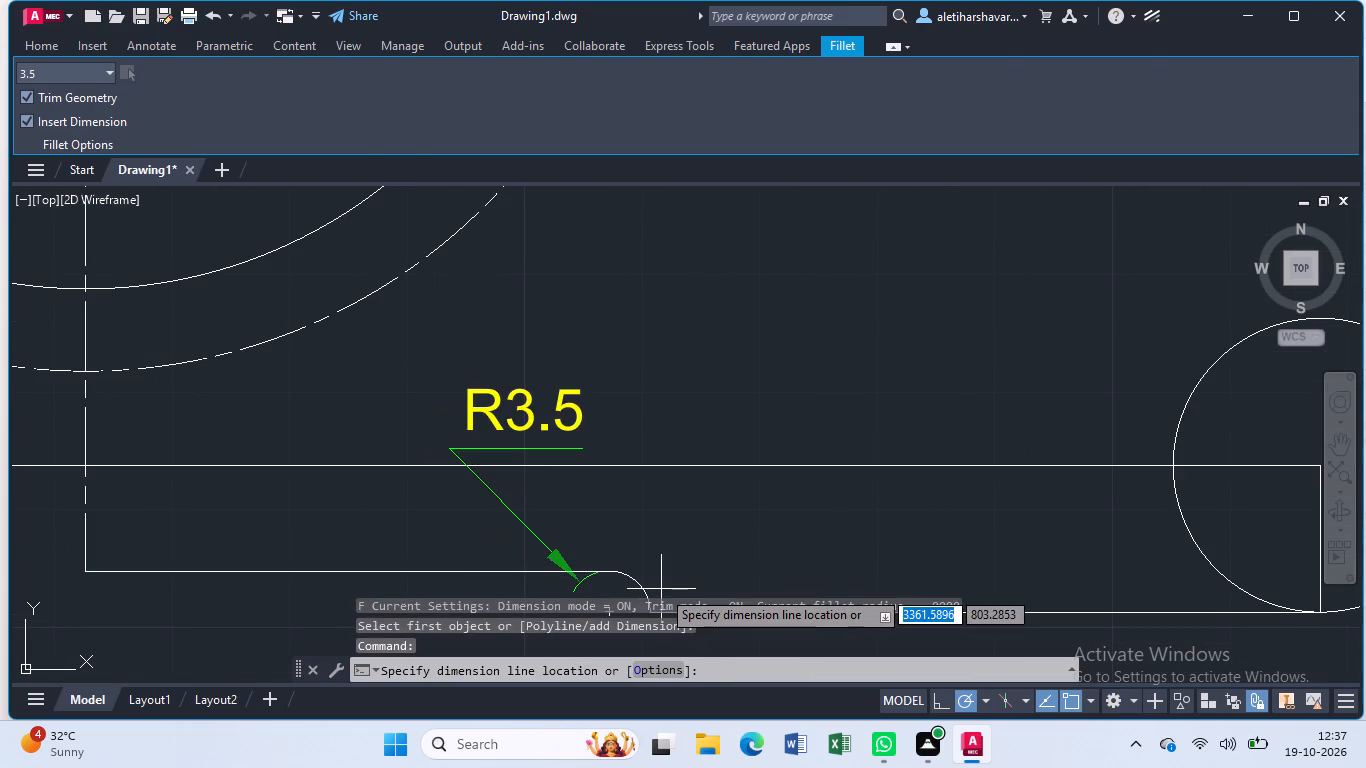
key(Escape)
scroll(663, 589, down, 2)
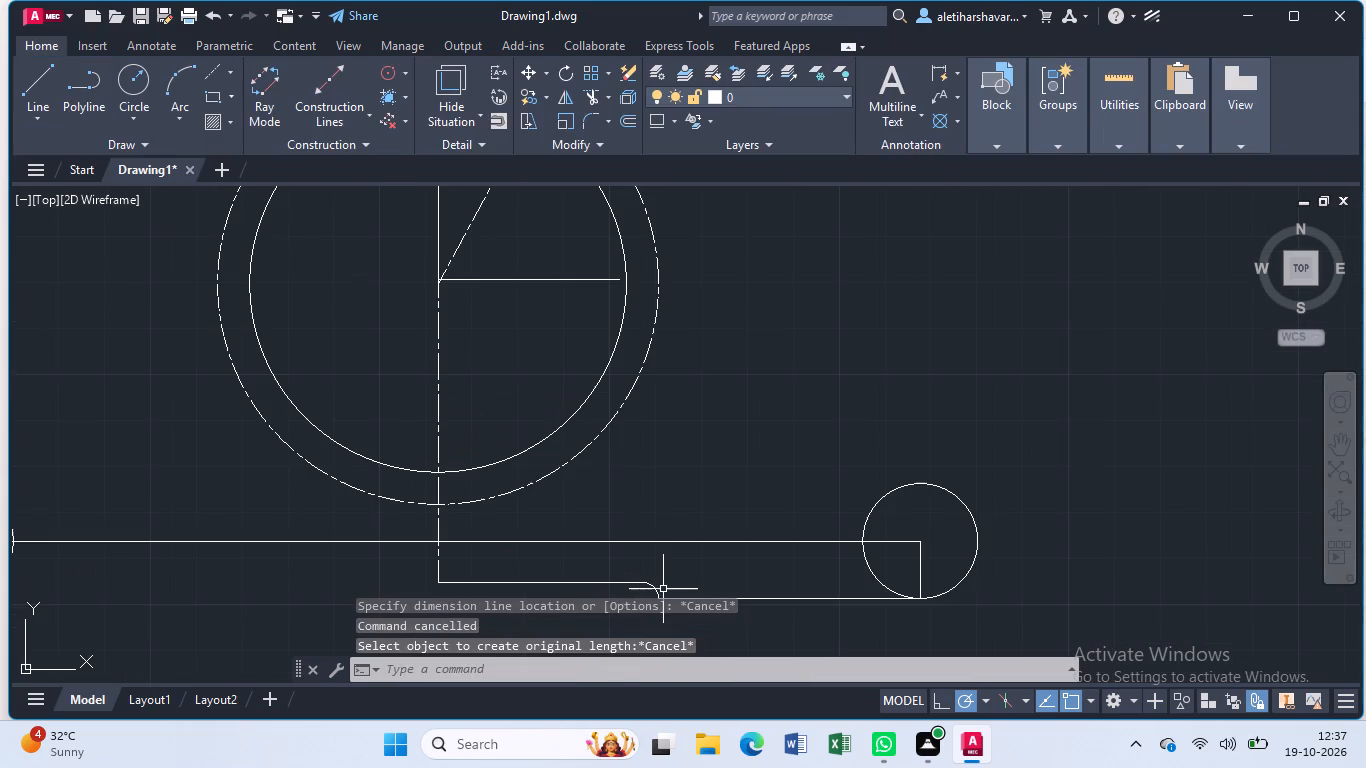
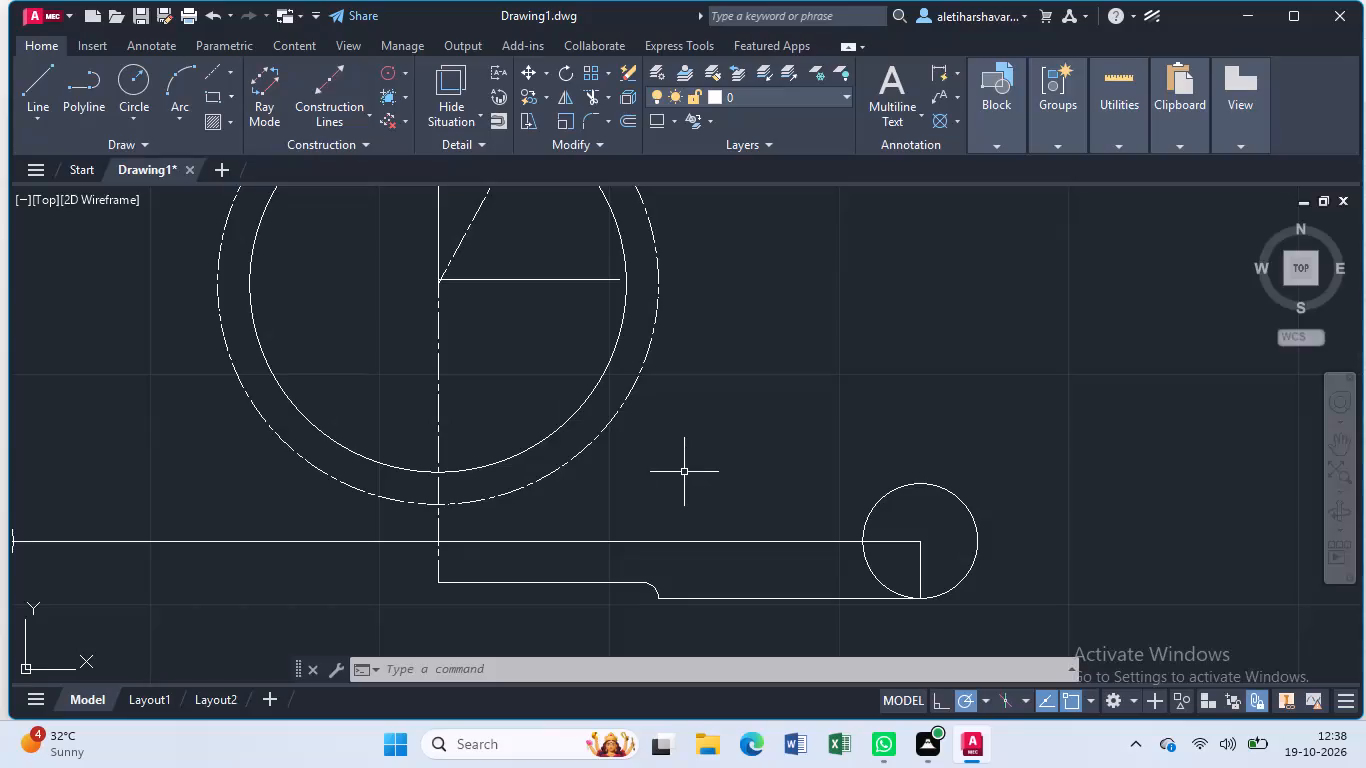
Draw construction lines from the left end circle's centre: 46 horizontally to the right, and 16 vertically upward.
scroll(684, 472, up, 1)
scroll(684, 472, down, 2)
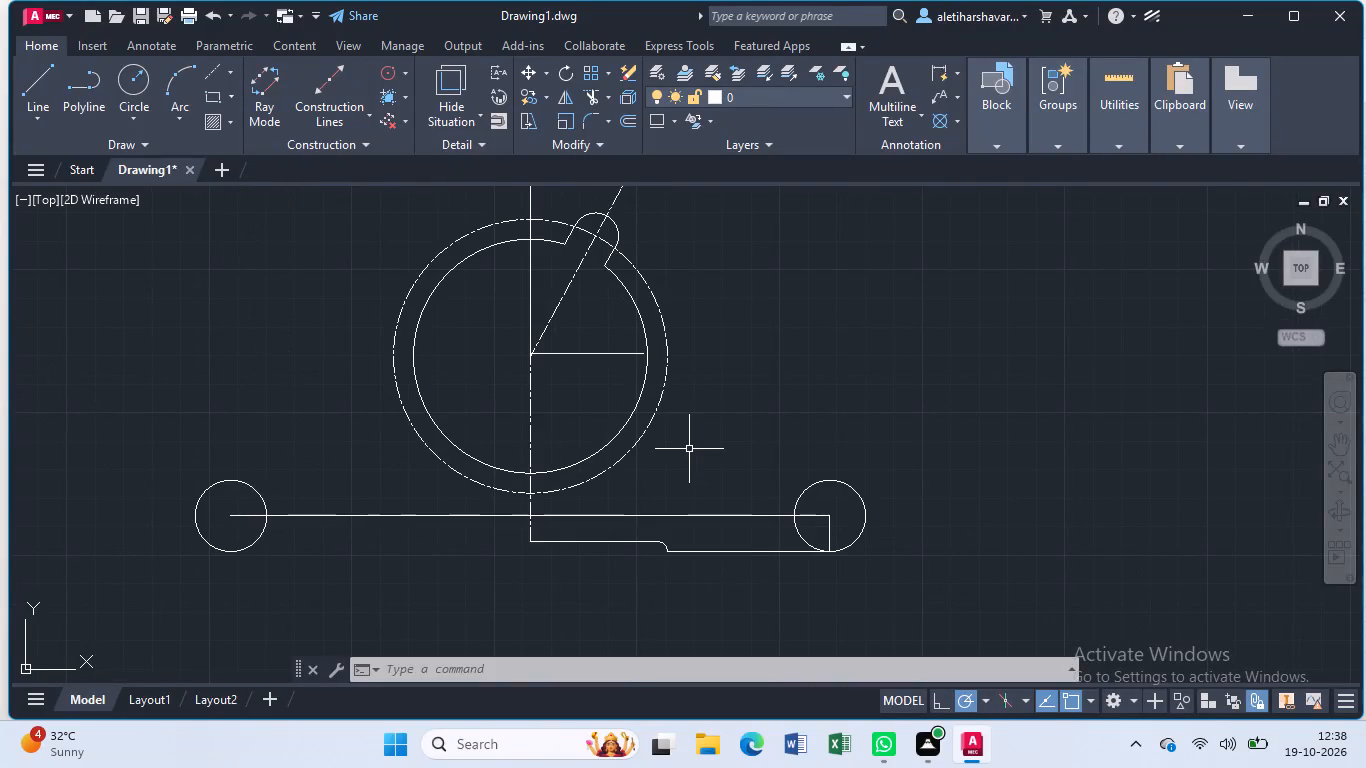
middle_drag(689, 448, 726, 521)
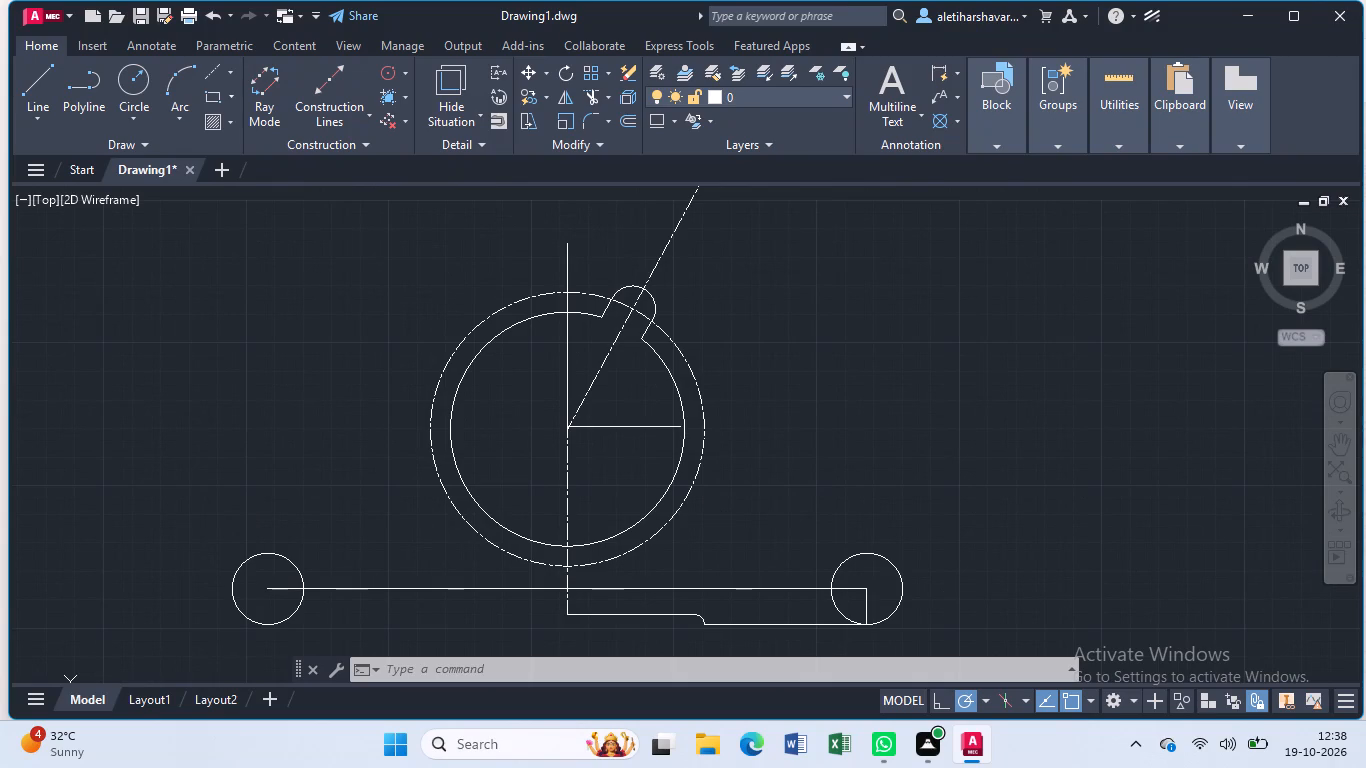
scroll(726, 521, up, 1)
scroll(726, 521, down, 1)
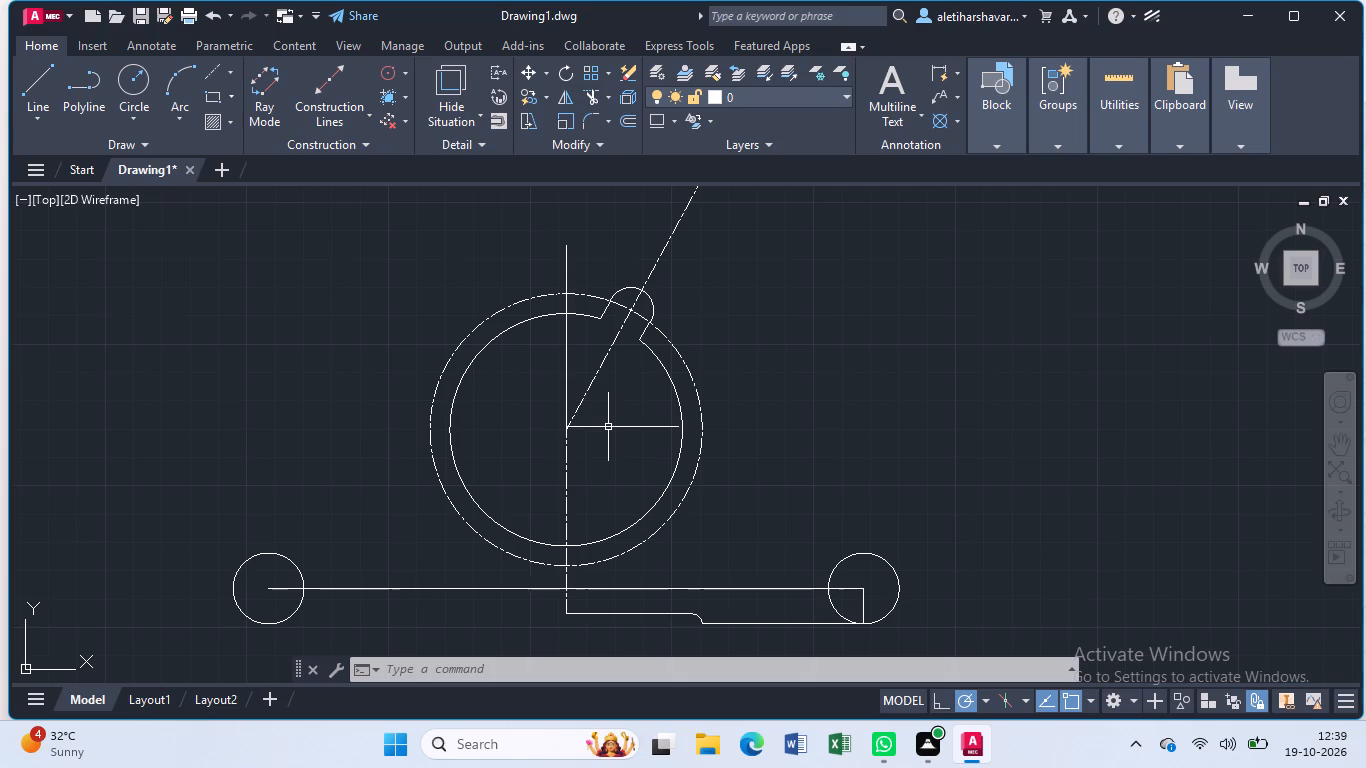
key(l)
key(Return)
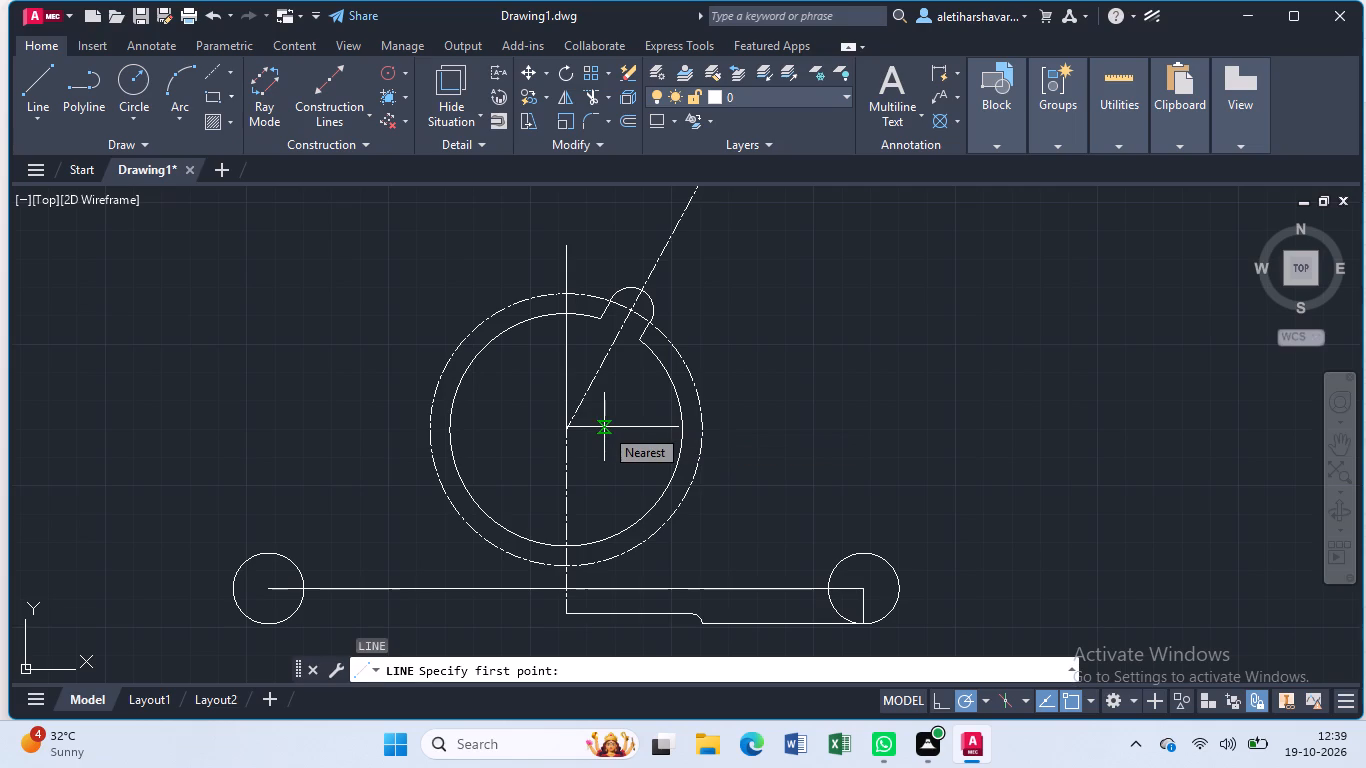
click(274, 589)
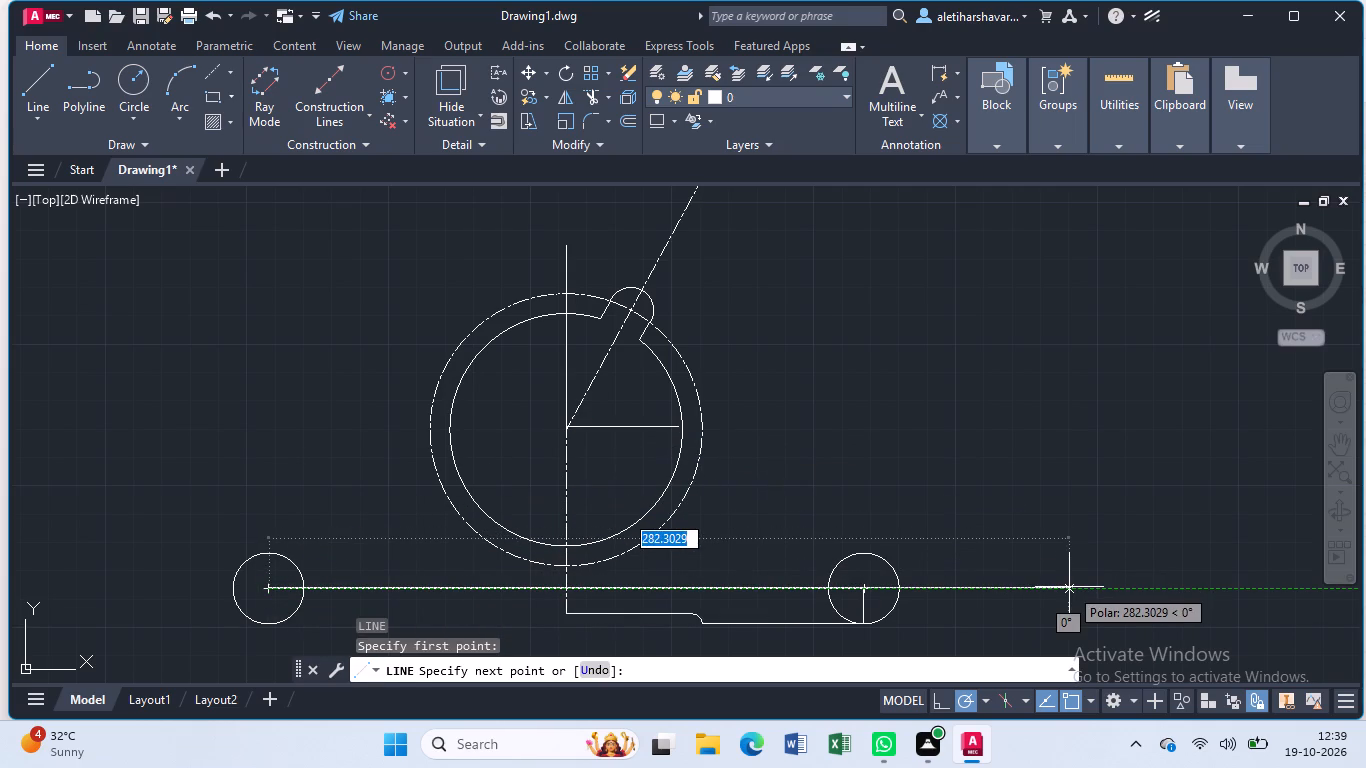
text(46)
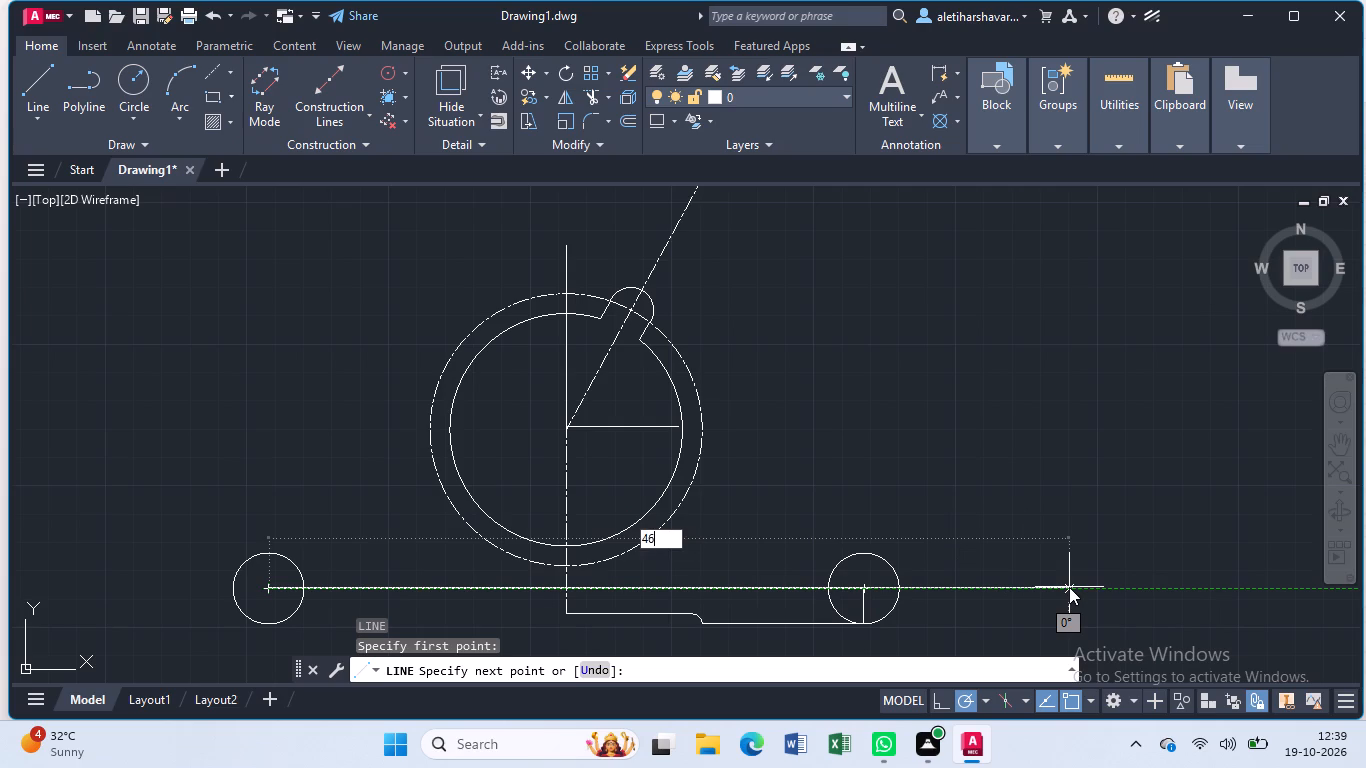
key(Return)
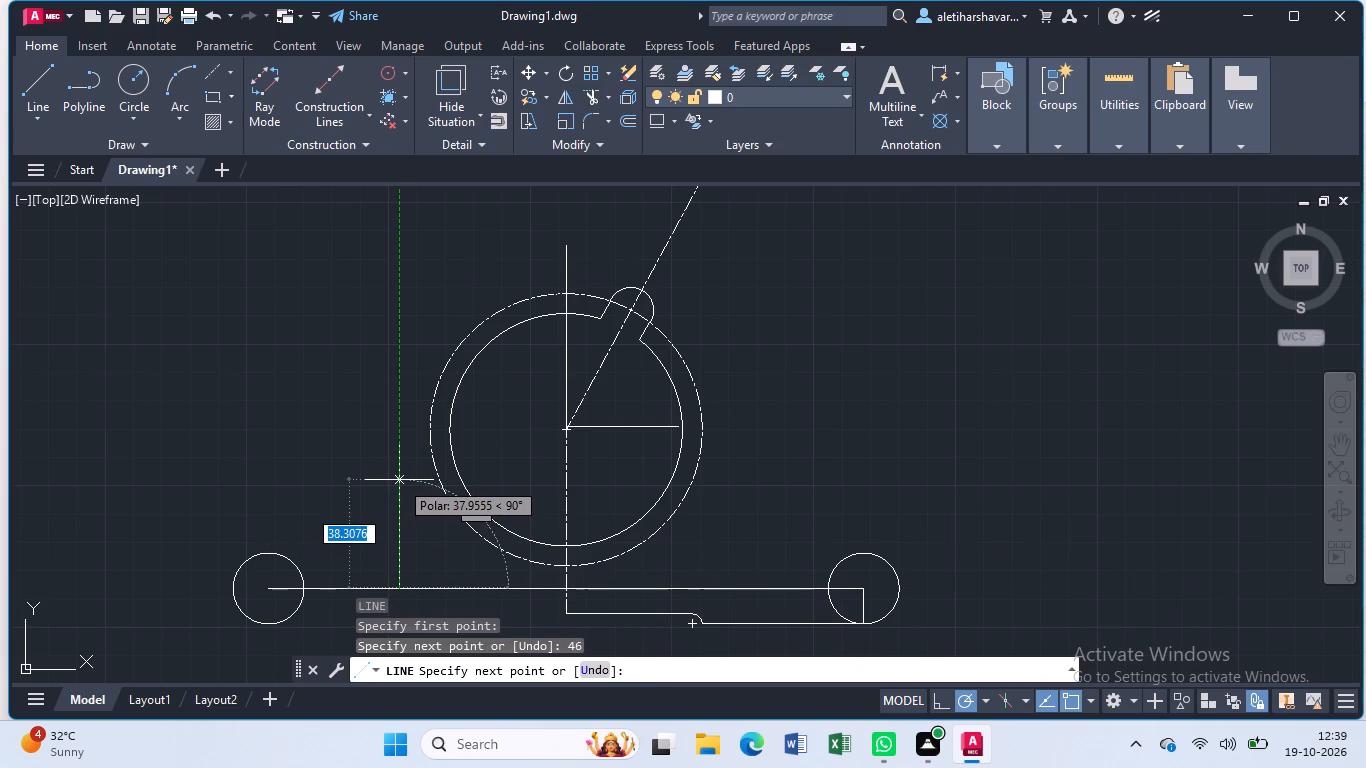
key(1)
key(6)
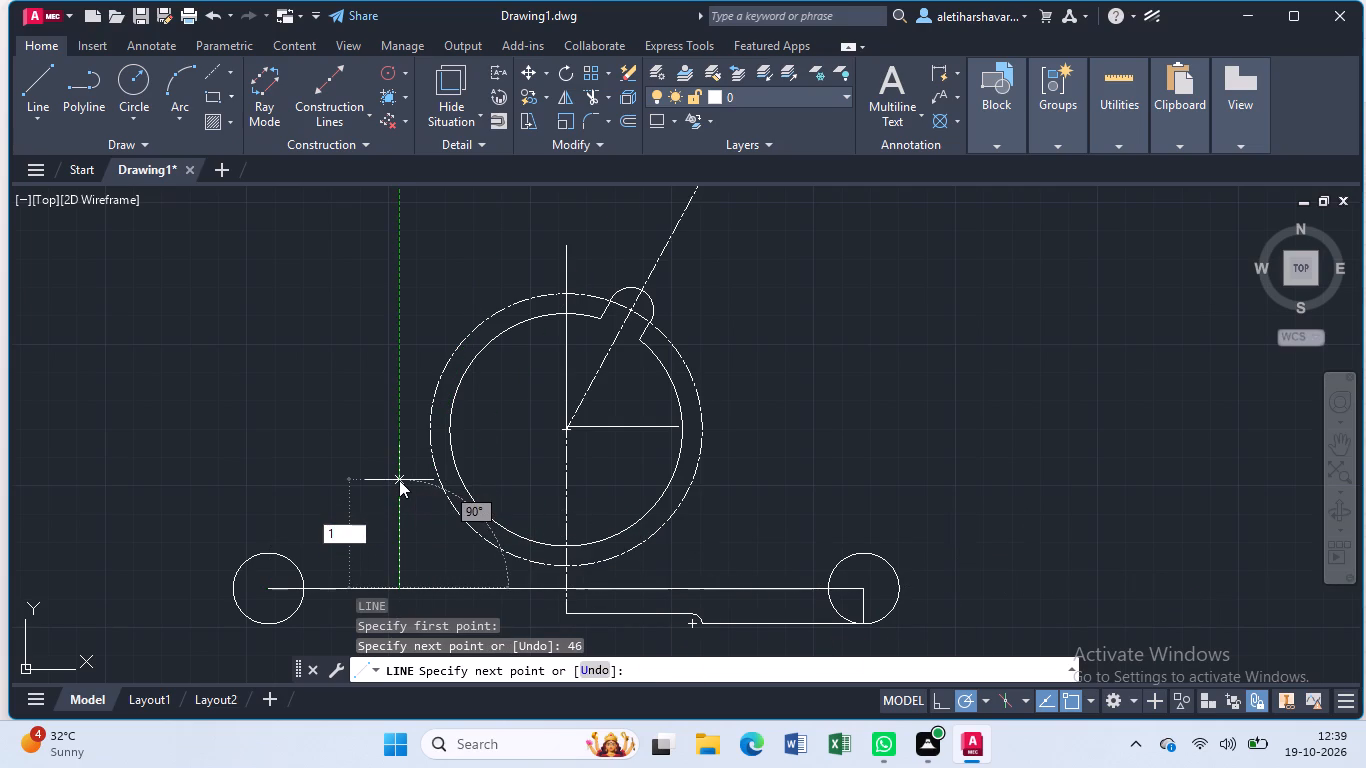
key(Return)
key(Escape)
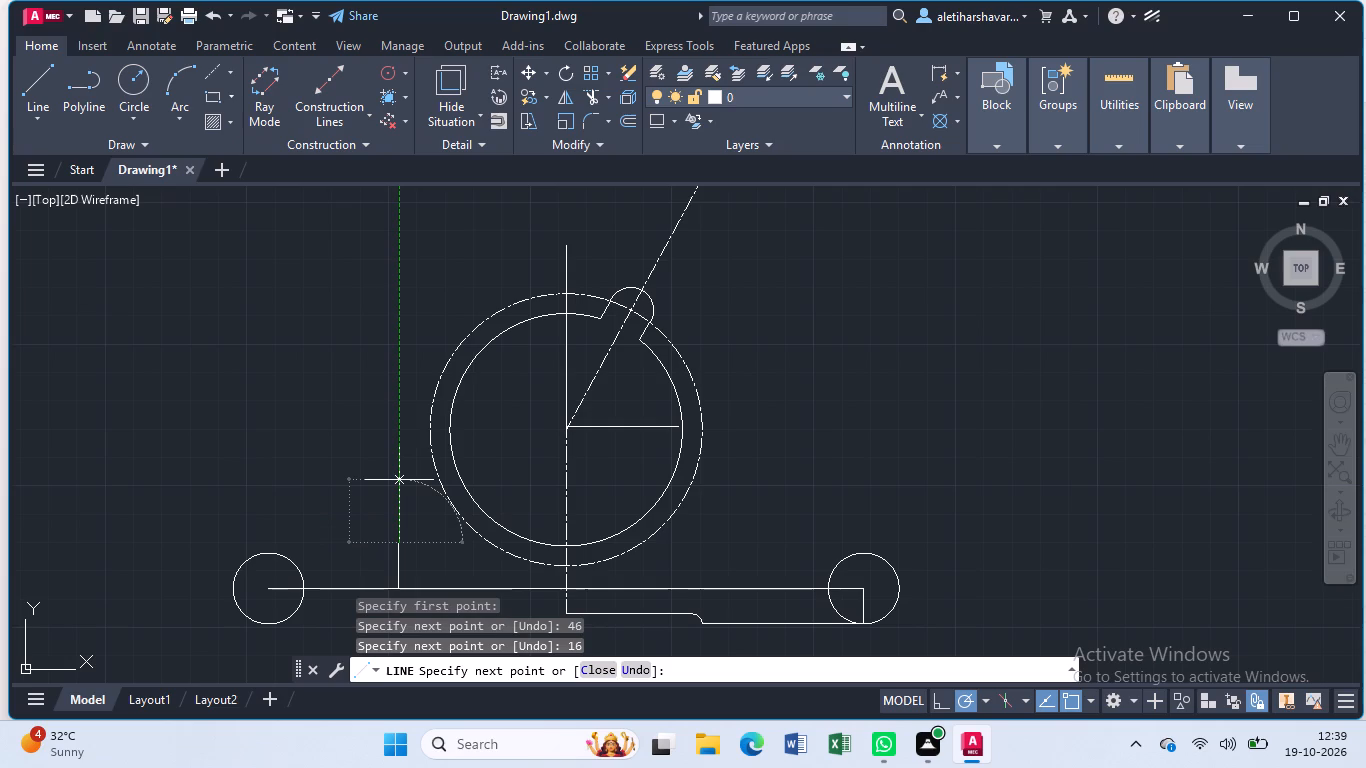
Draw a circle of radius 10 centred on the upper end of the 16-long vertical construction line.
key(c)
key(Return)
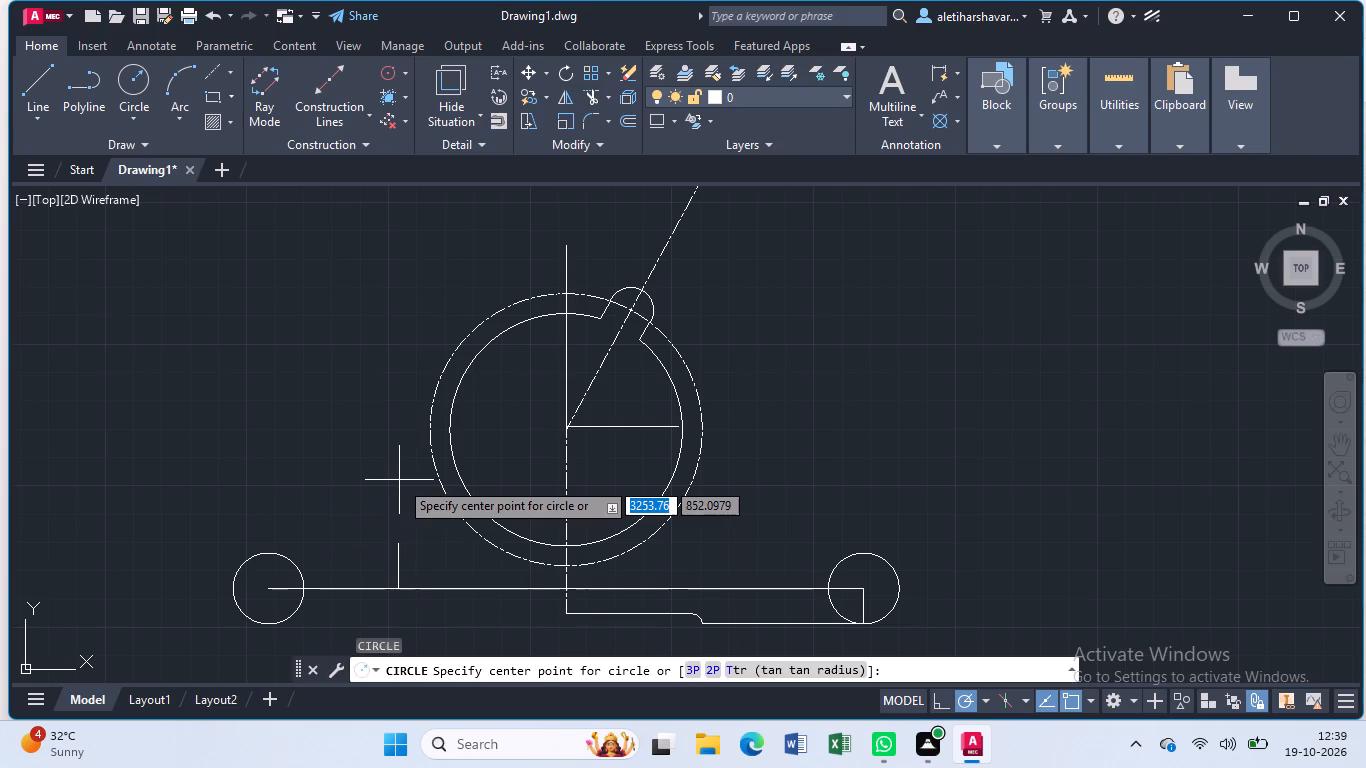
click(397, 546)
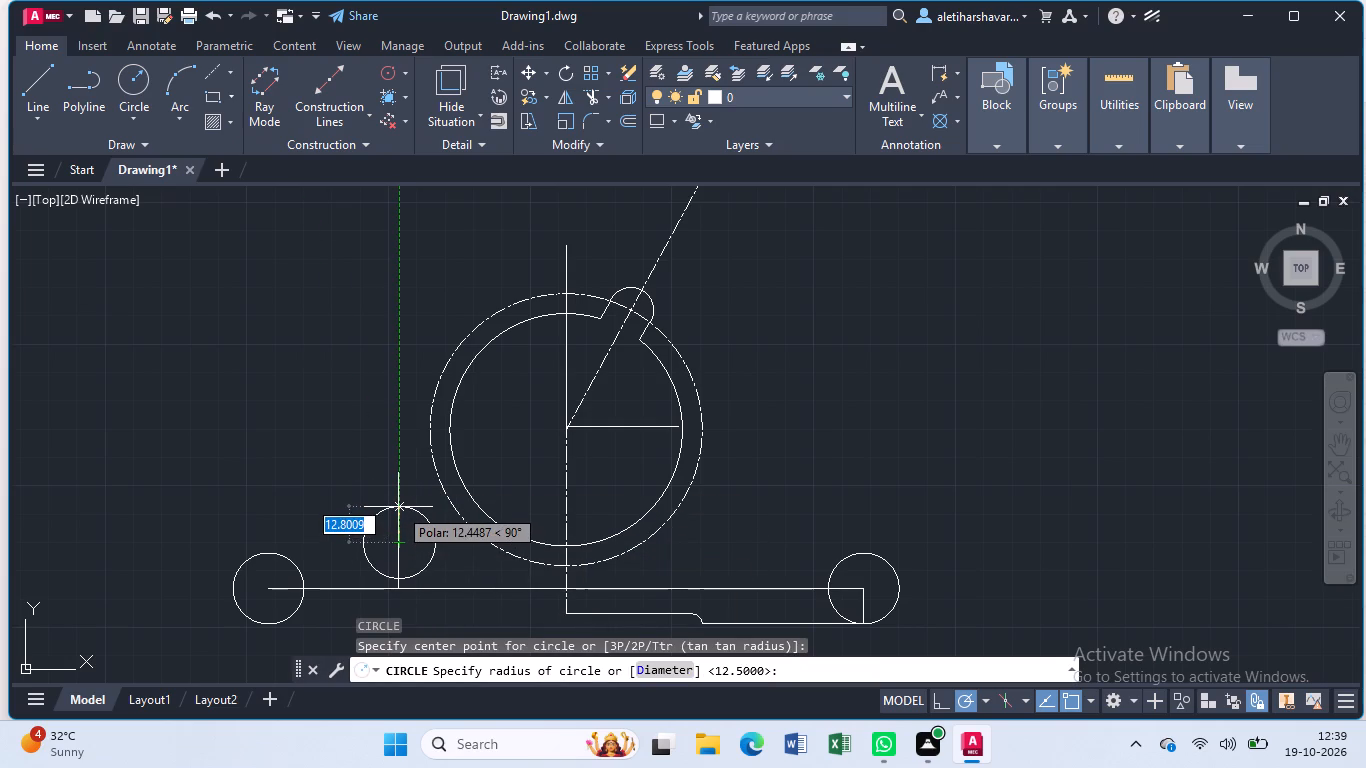
text(10)
key(Return)
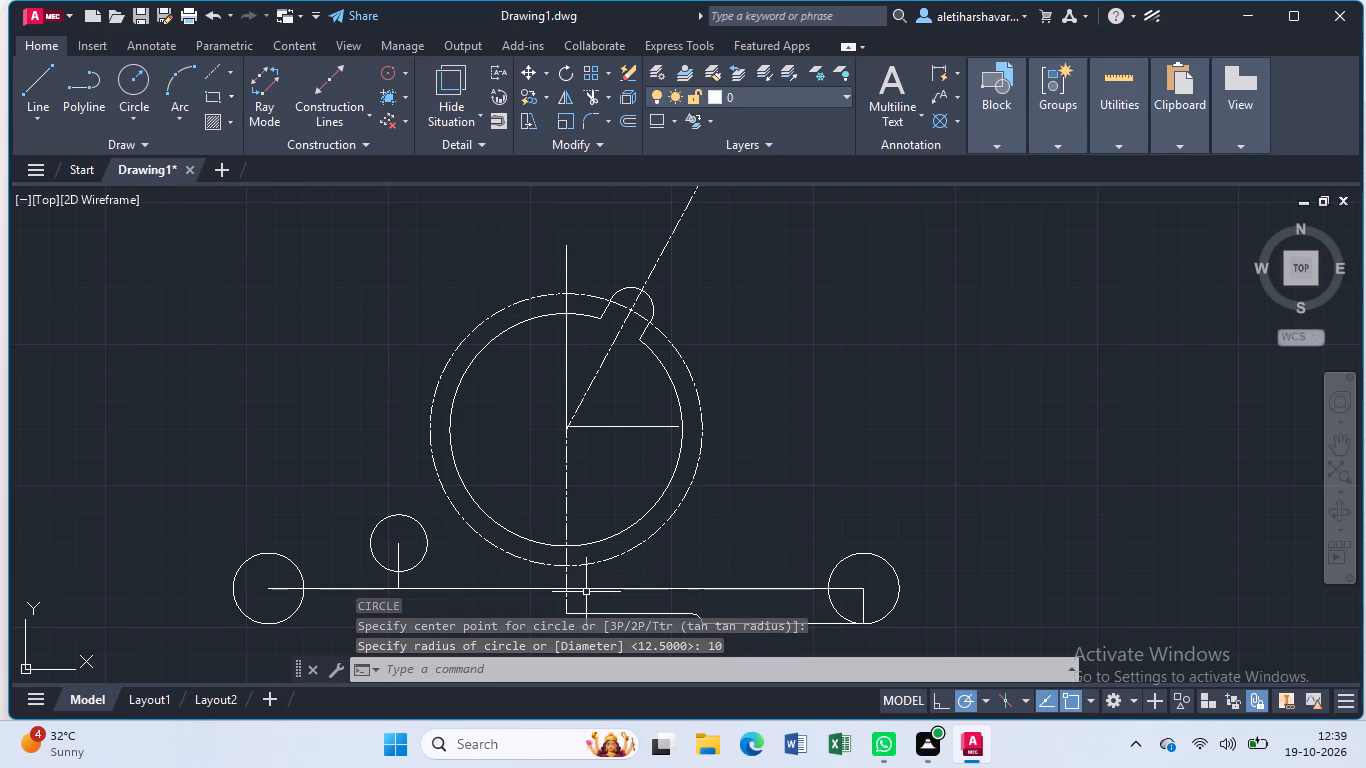
Draw a circle of radius 7.5 concentric with the left end circle.
middle_drag(627, 594, 616, 575)
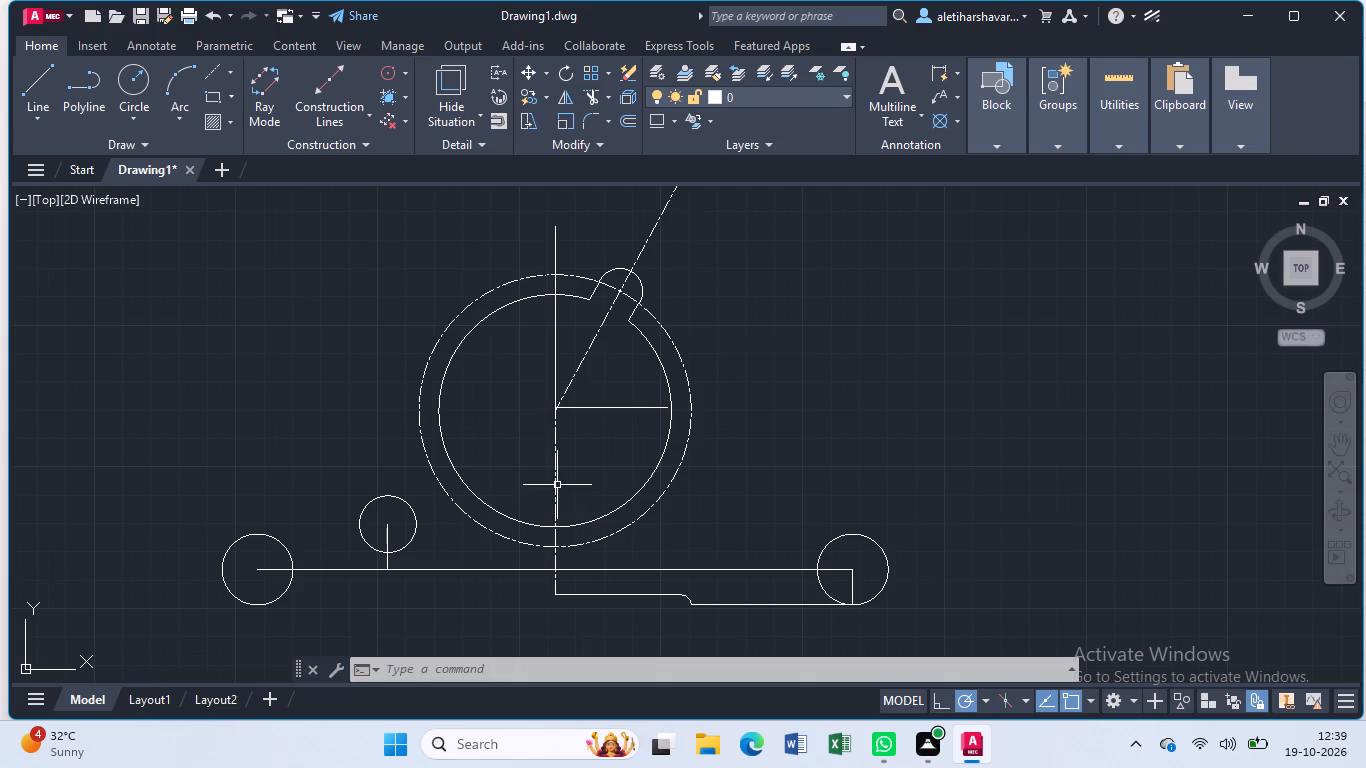
key(c)
key(Return)
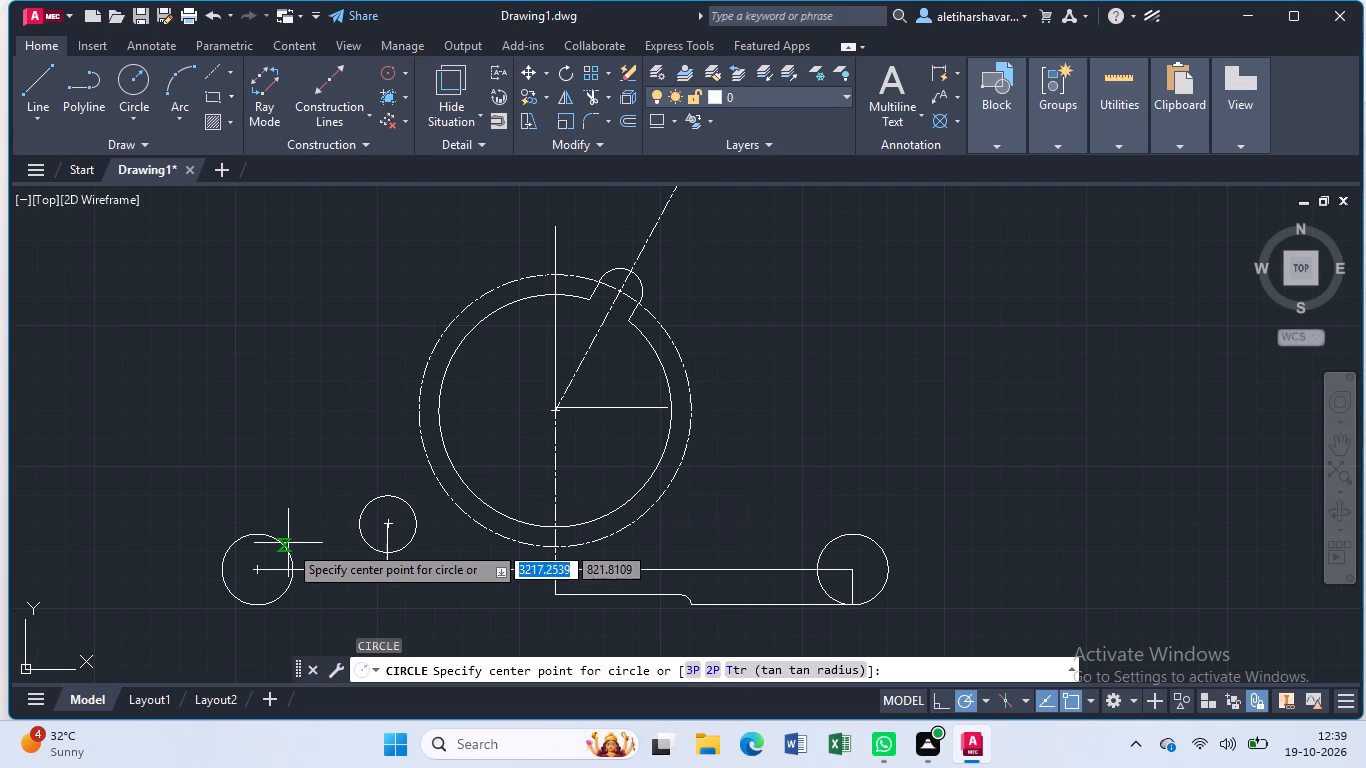
click(261, 574)
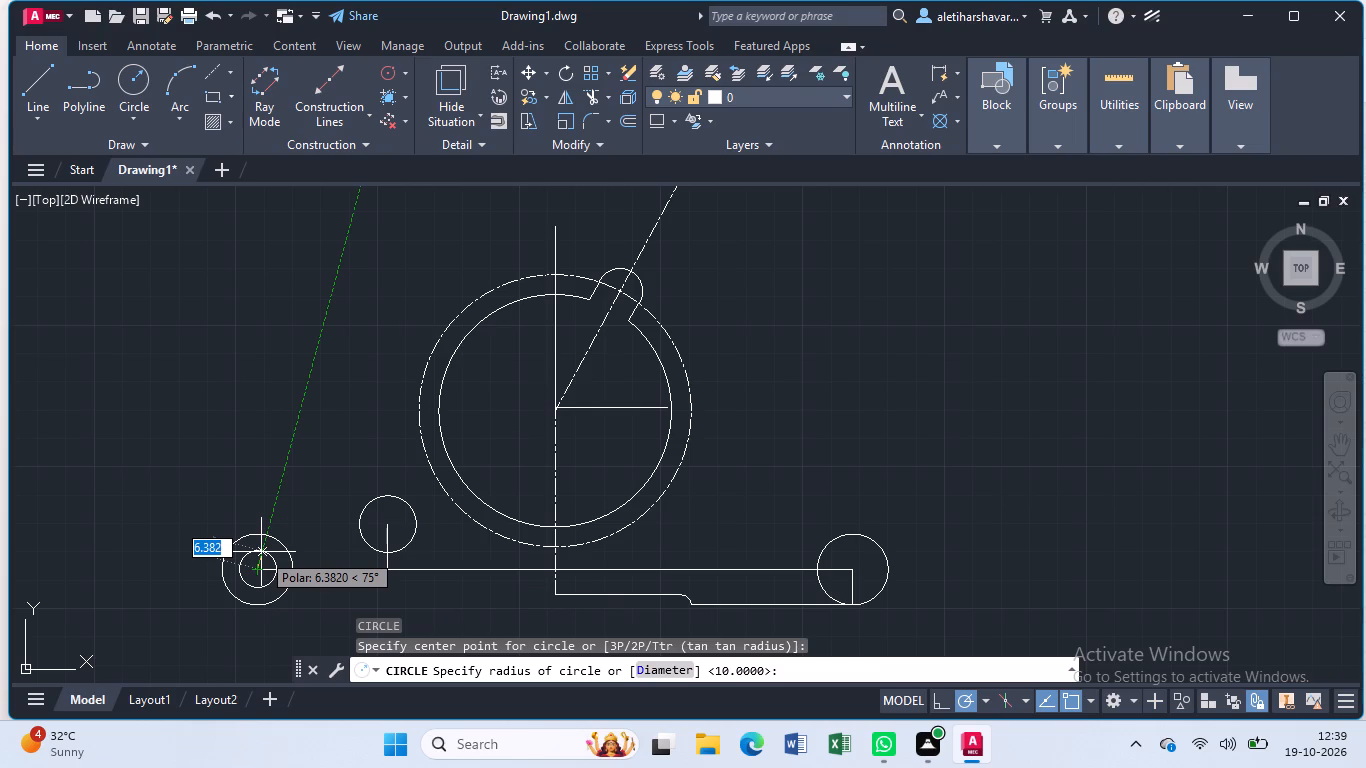
key(7)
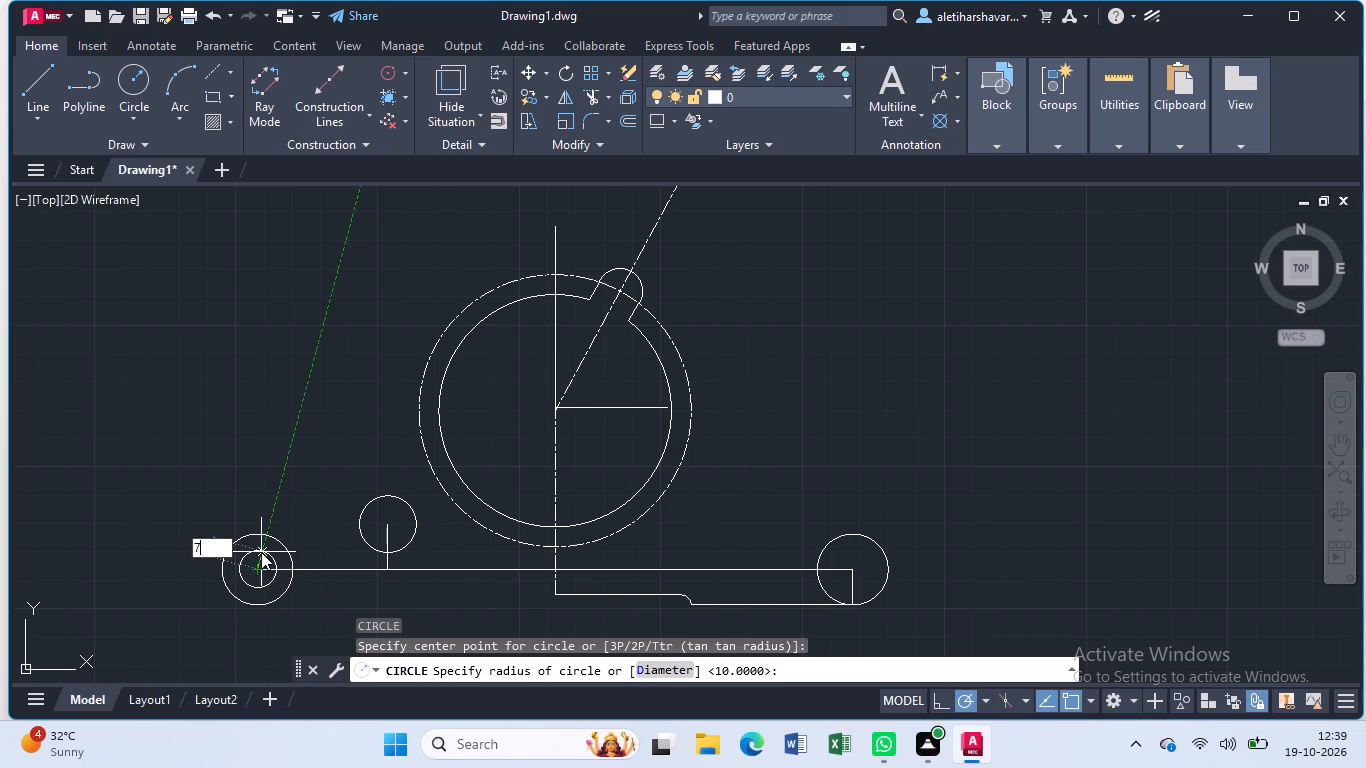
text(.5)
key(BackSpace)
key(BackSpace)
key(period)
key(5)
key(Return)
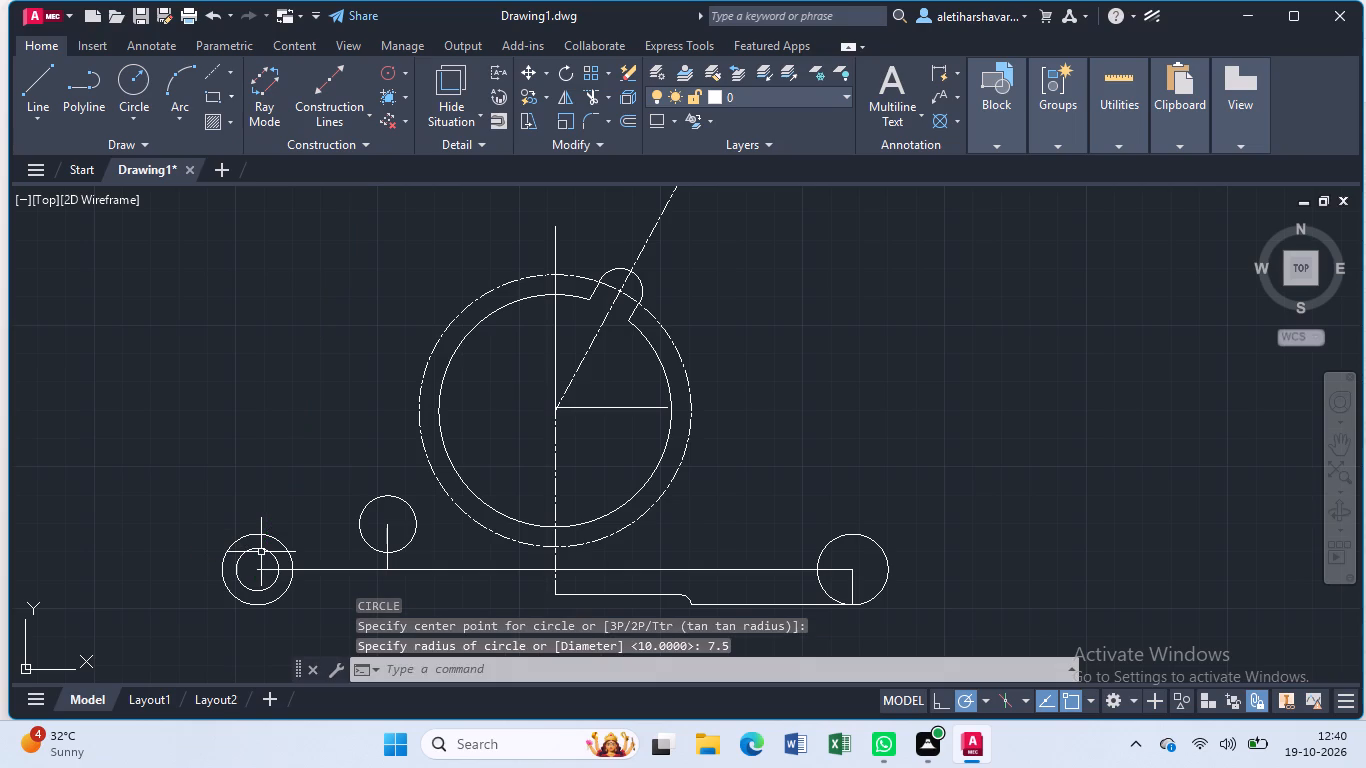
Draw a circle of radius 7.5 concentric with the right end circle.
key(Return)
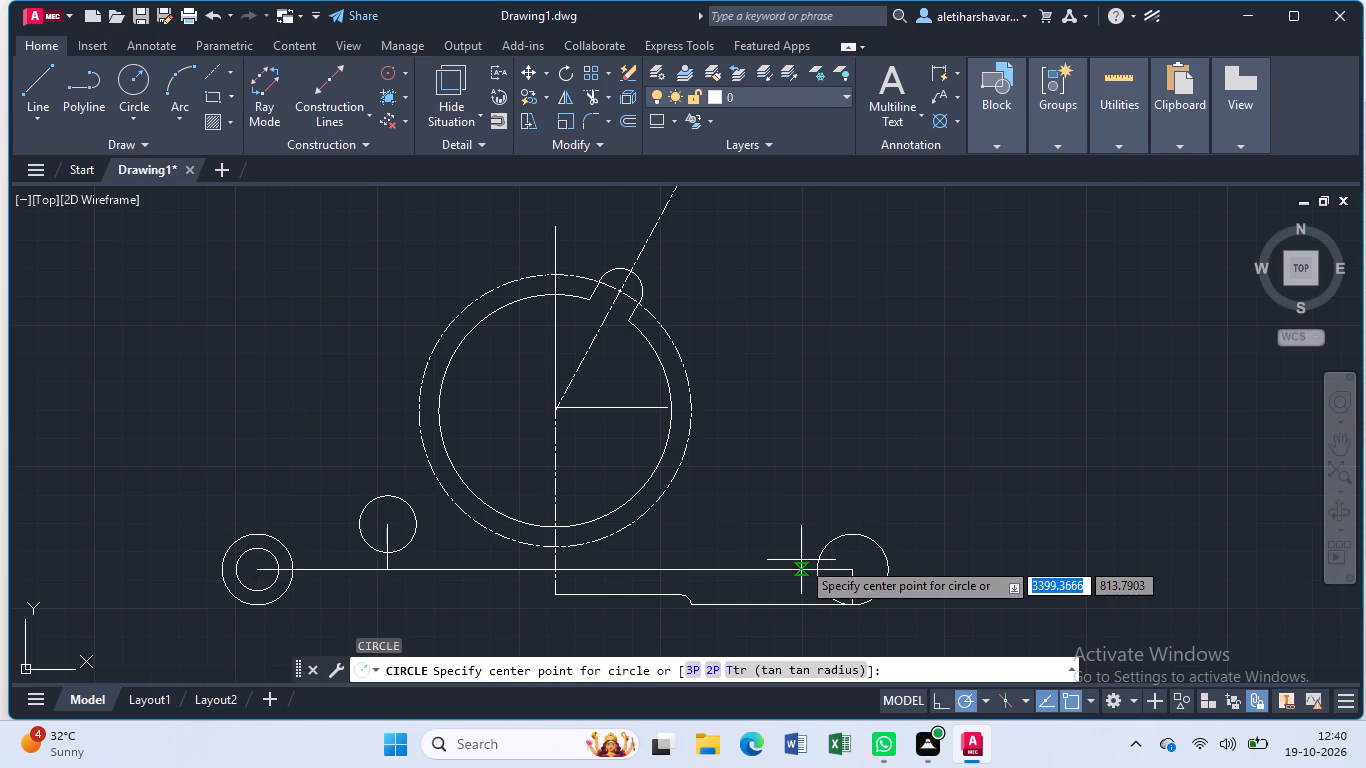
click(847, 575)
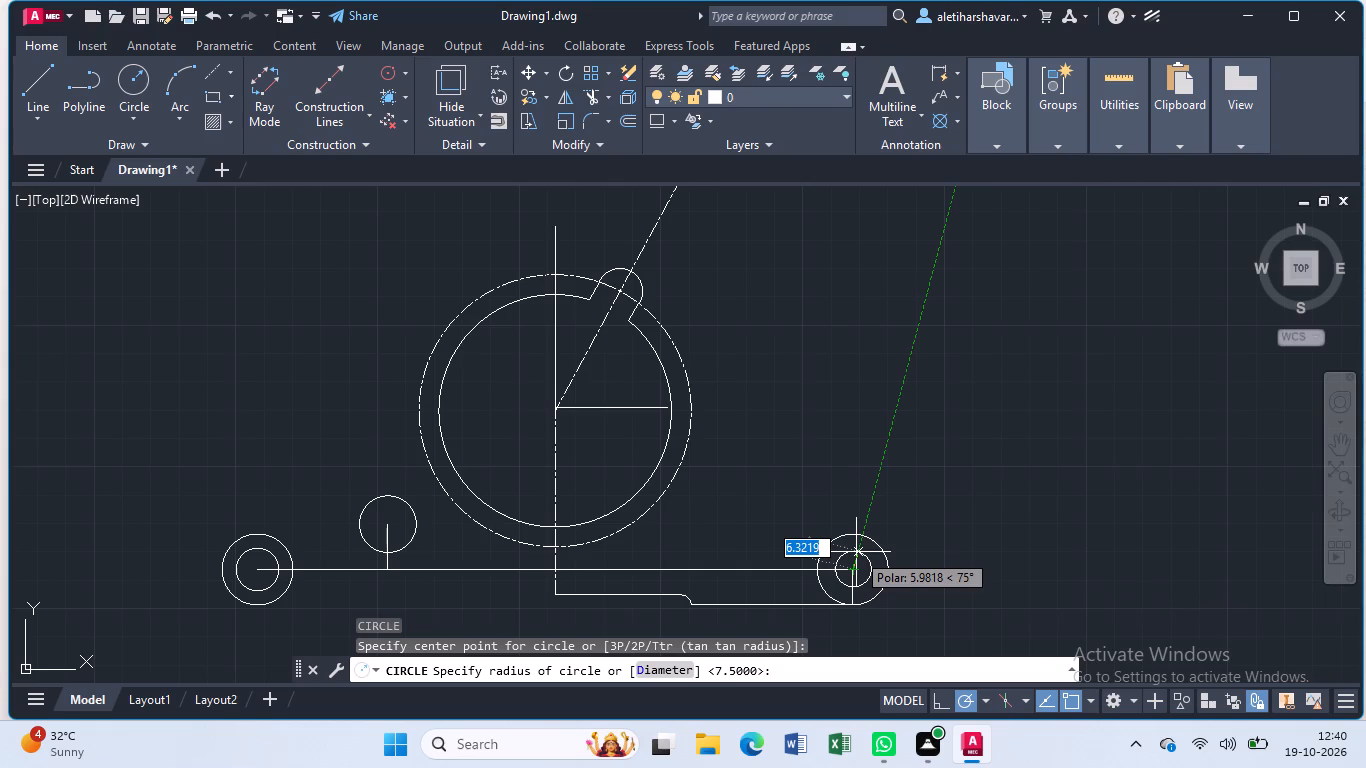
key(7)
key(period)
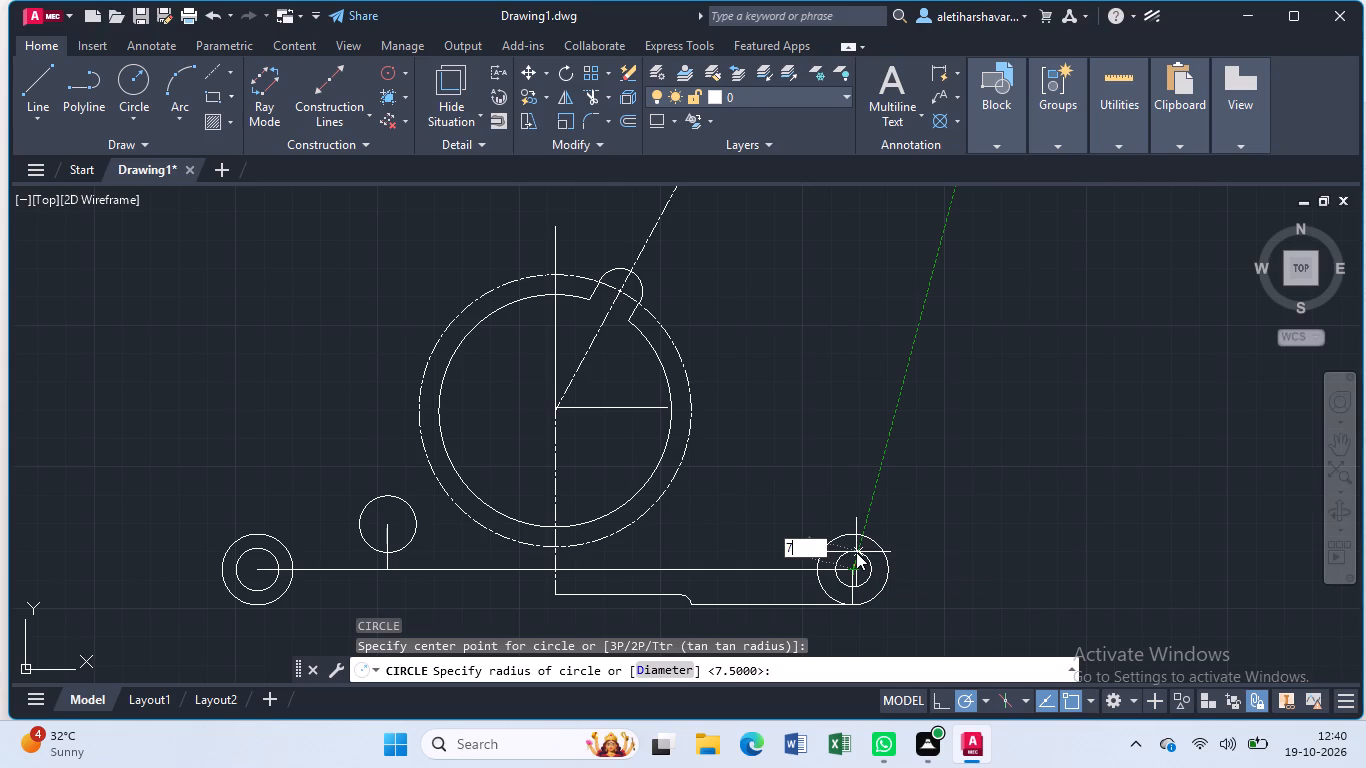
key(5)
key(Return)
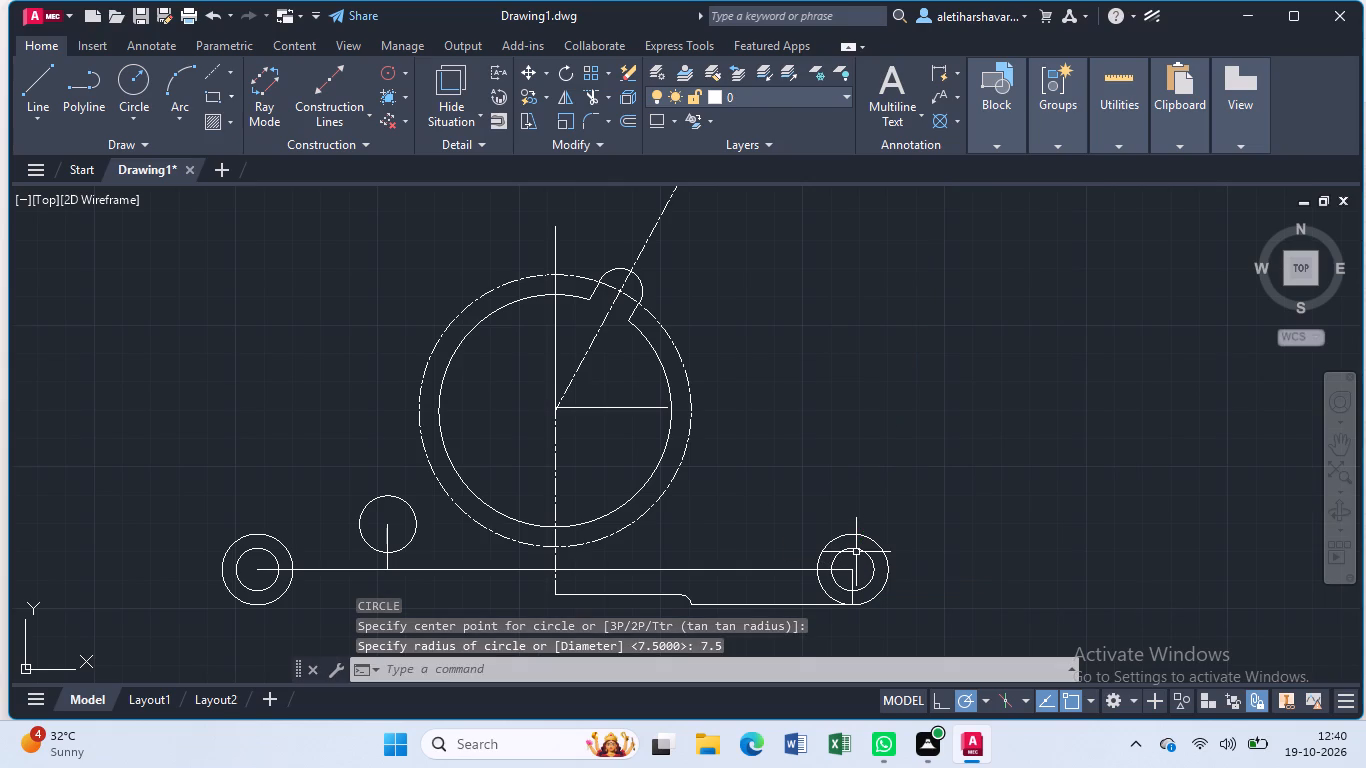
Delete the horizontal lines joining the circle centres and the short vertical lines at the radius 10 circle and right end circle.
click(389, 564)
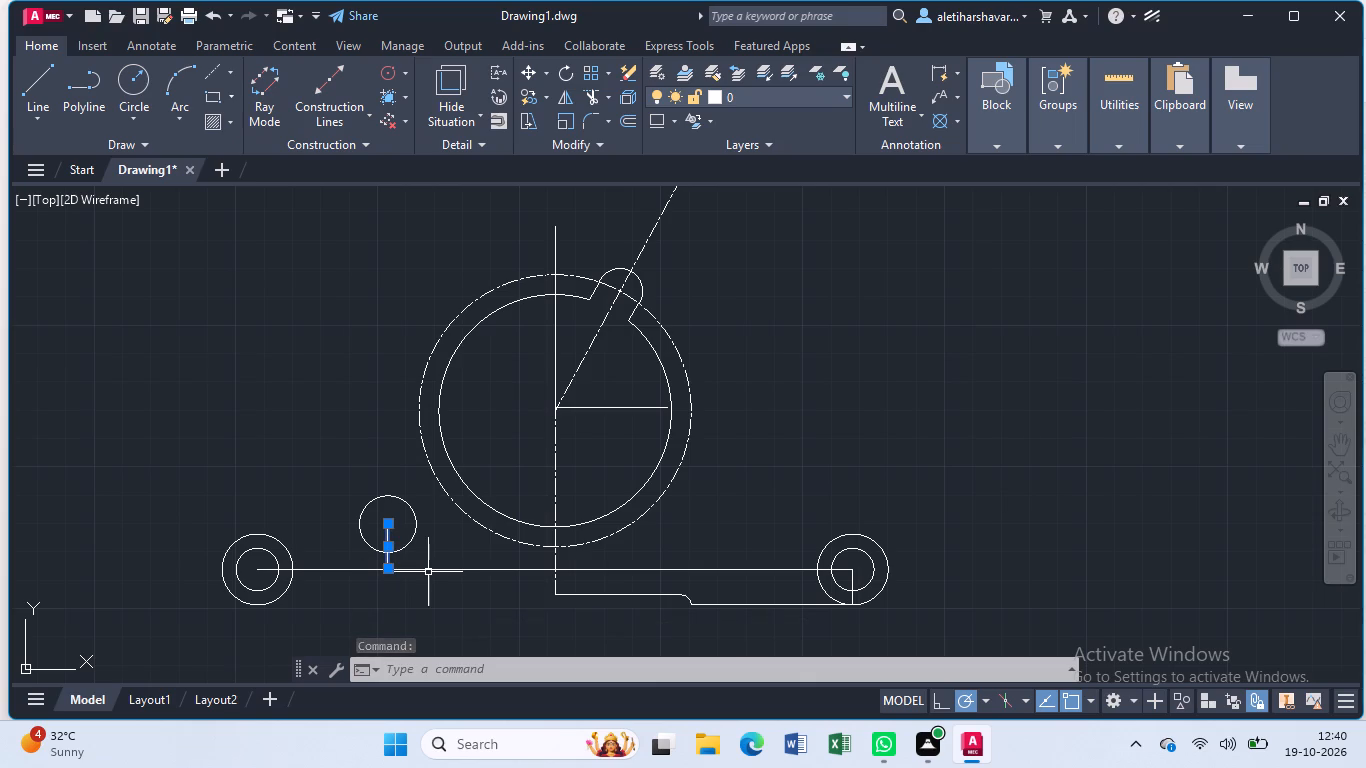
click(428, 572)
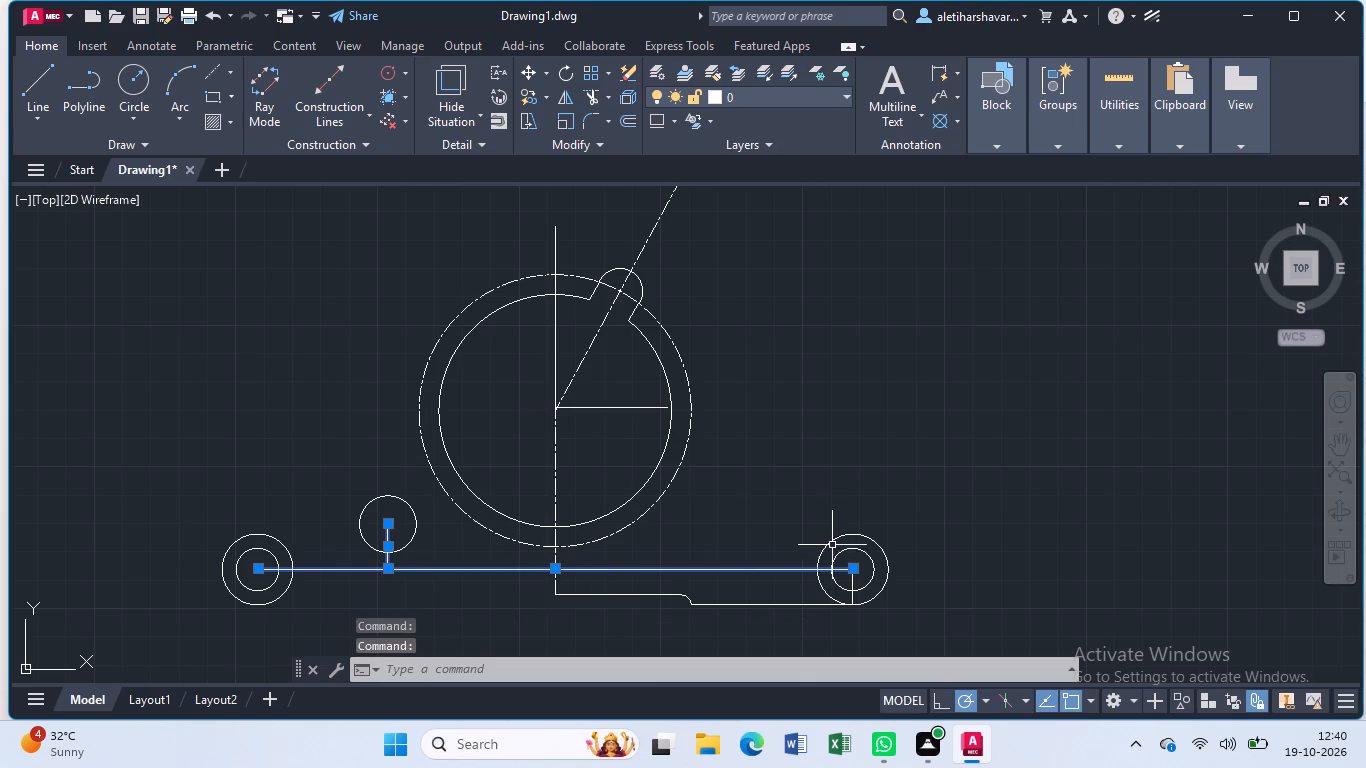
click(852, 584)
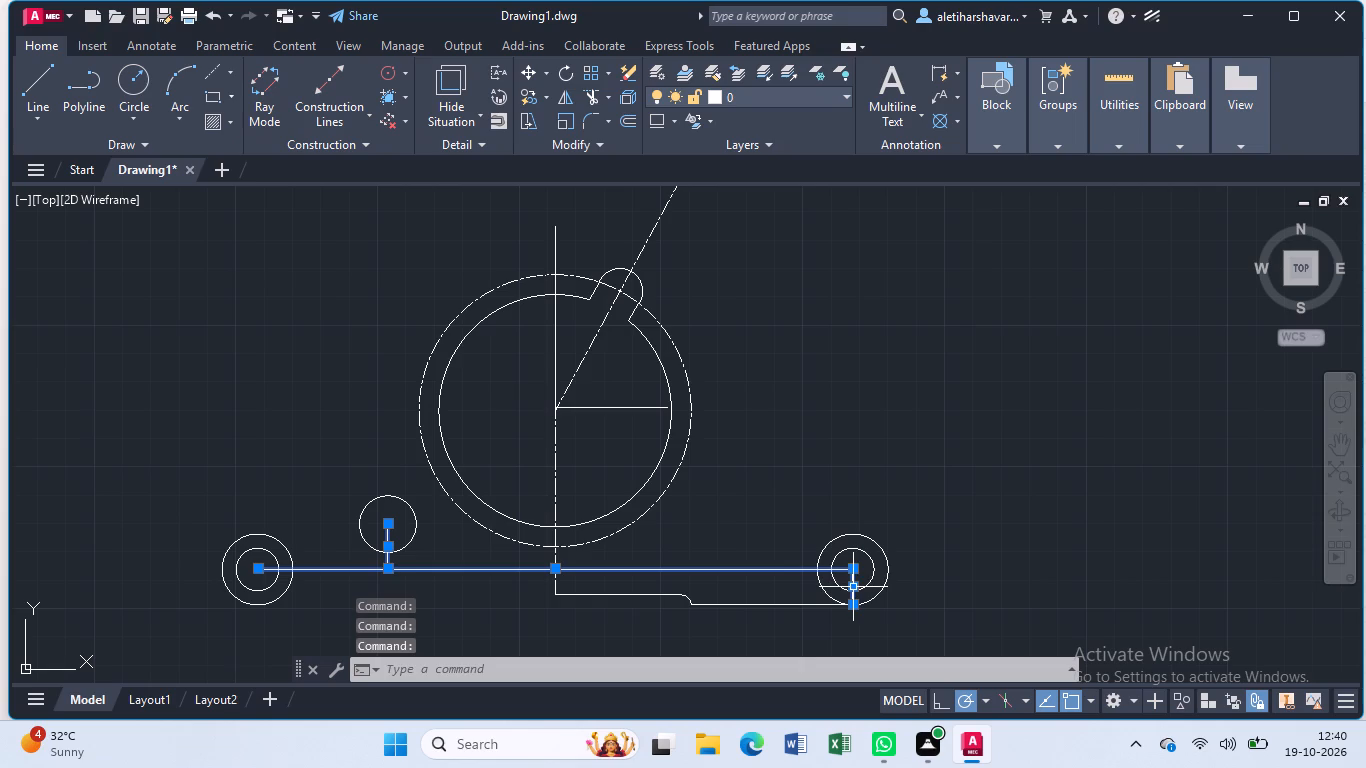
key(BackSpace)
key(Delete)
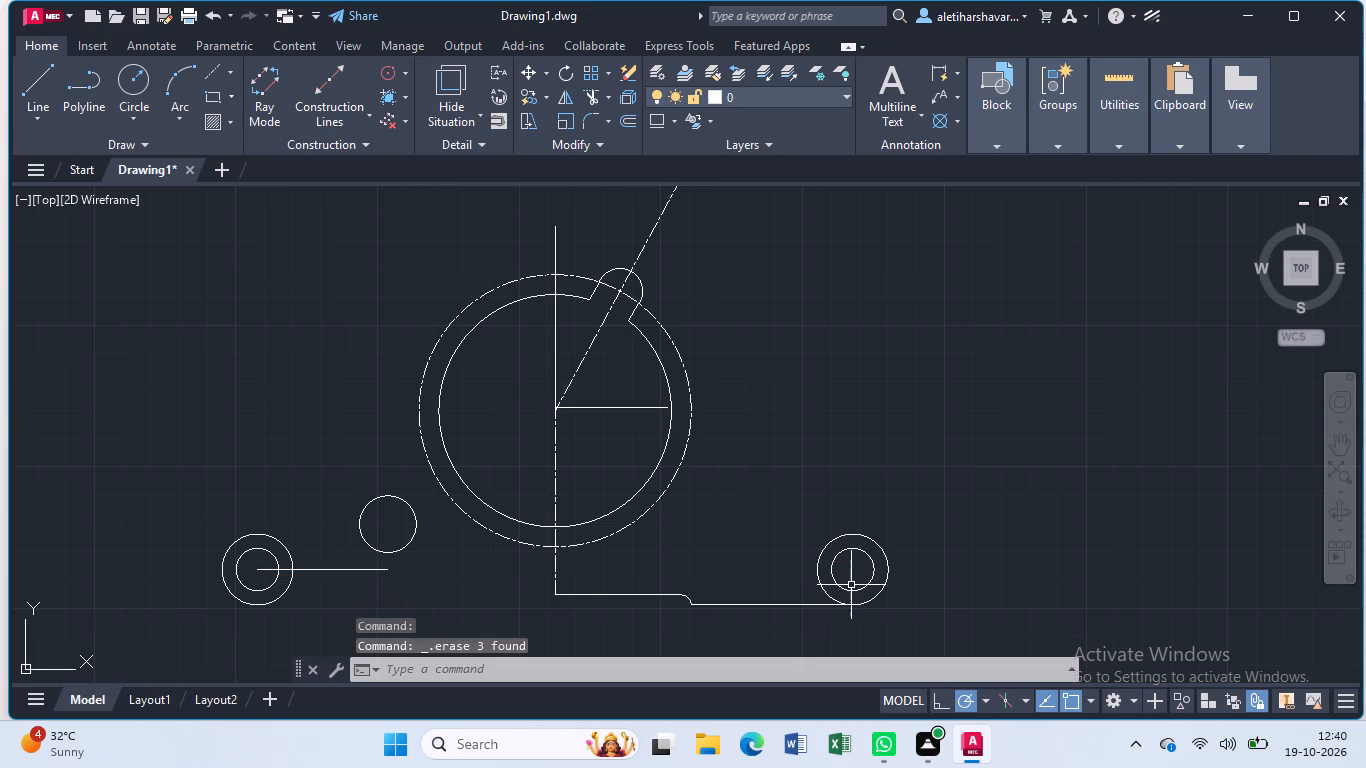
click(379, 570)
key(Delete)
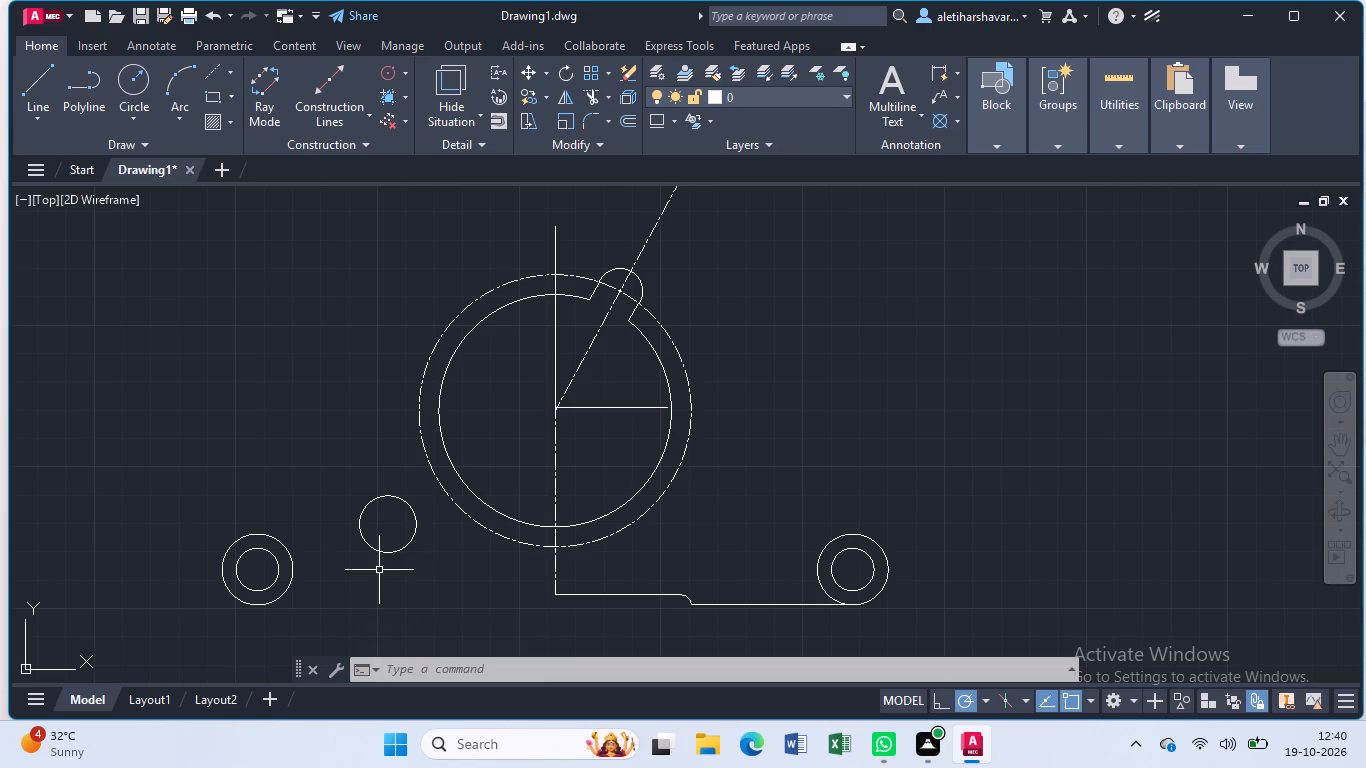
Draw a 58-long horizontal line to the right from the centre of the large circle.
key(l)
key(Return)
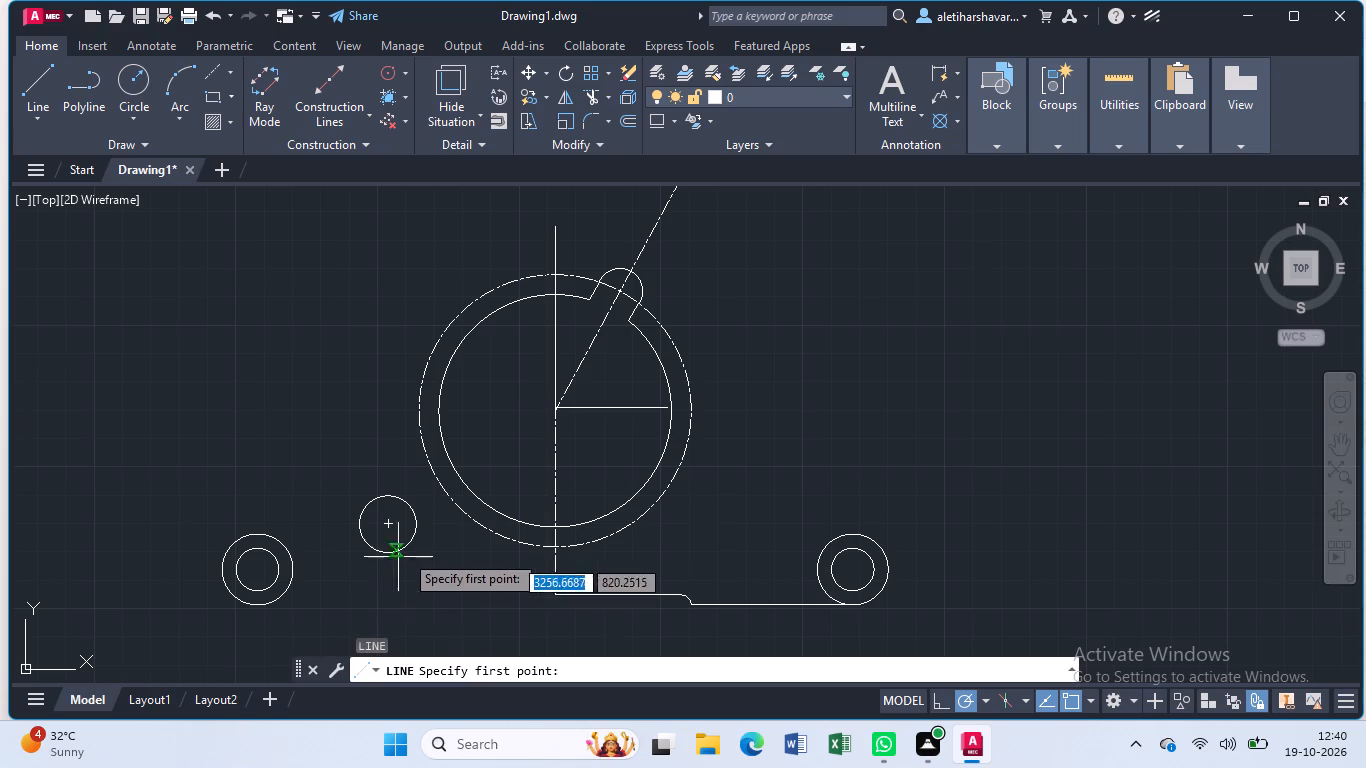
click(558, 416)
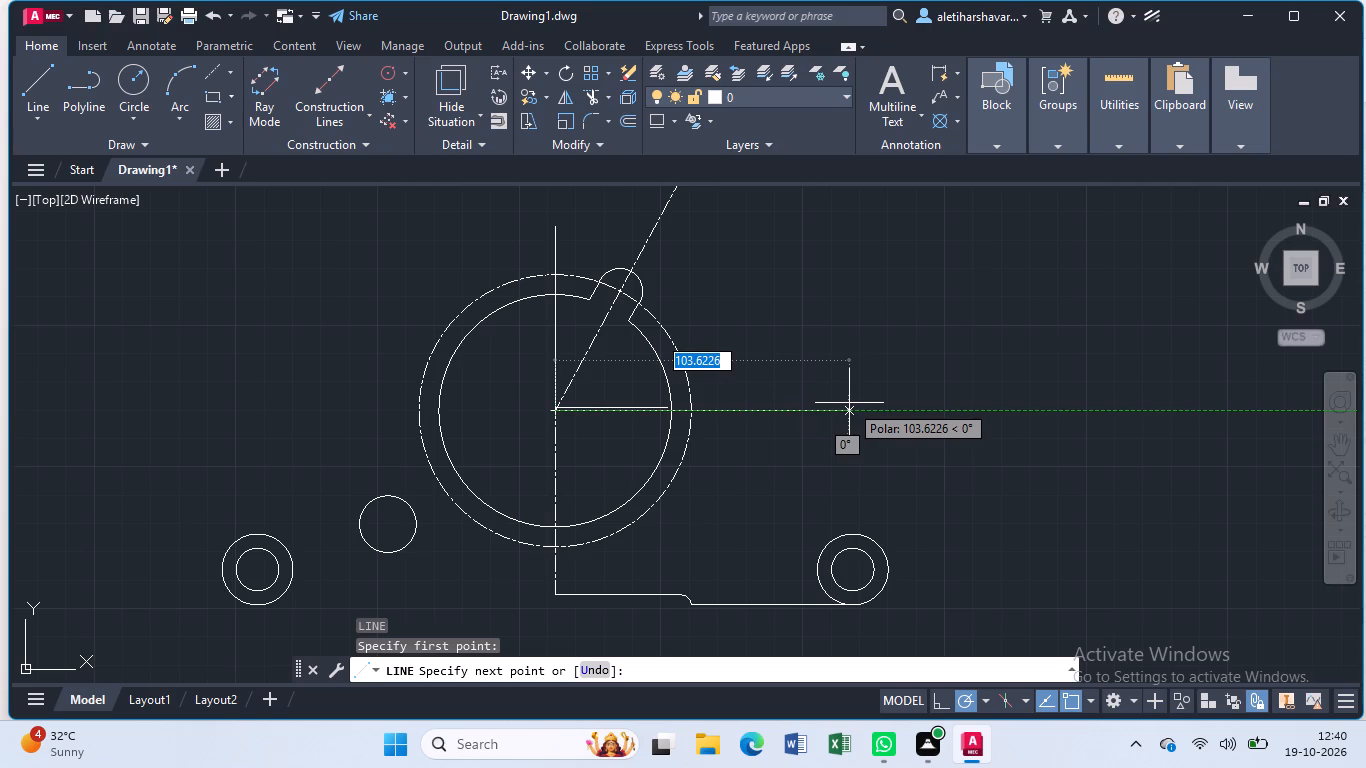
text(58)
key(Return)
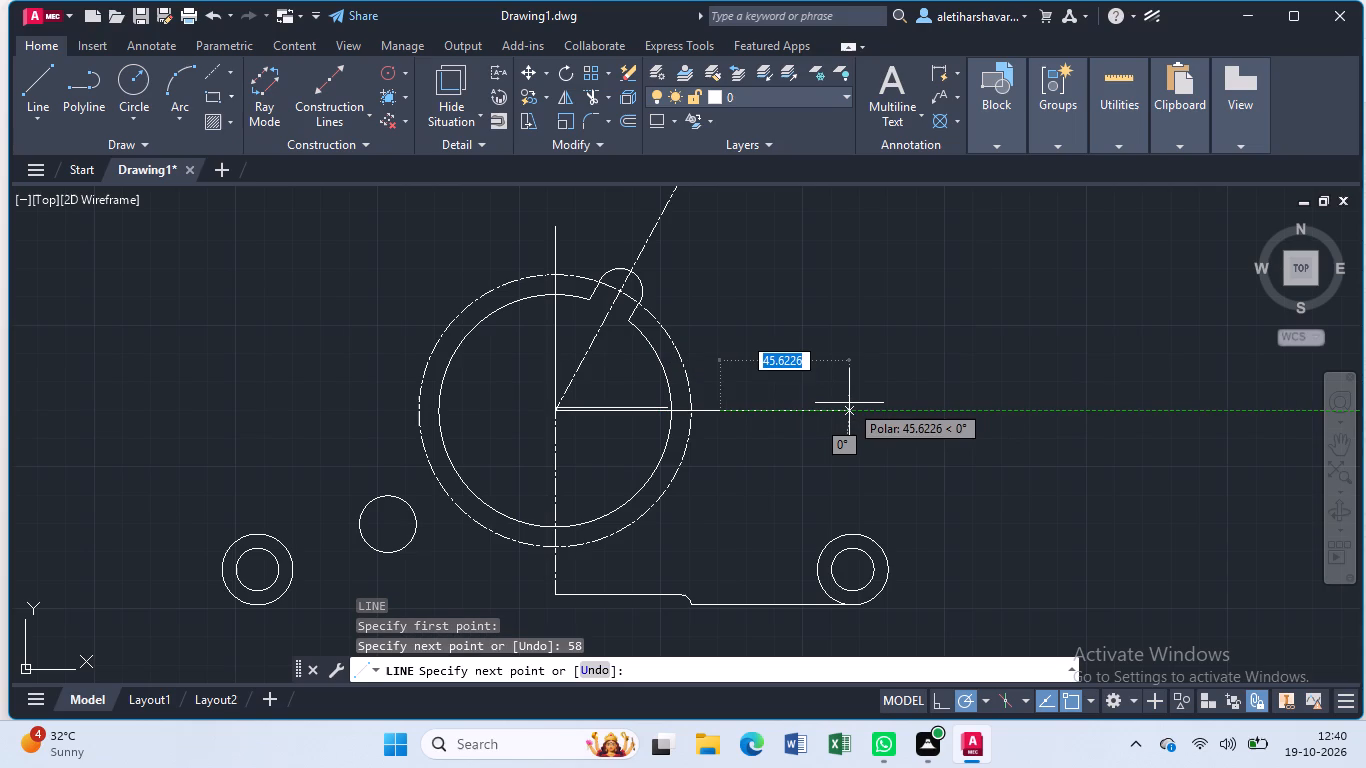
key(Escape)
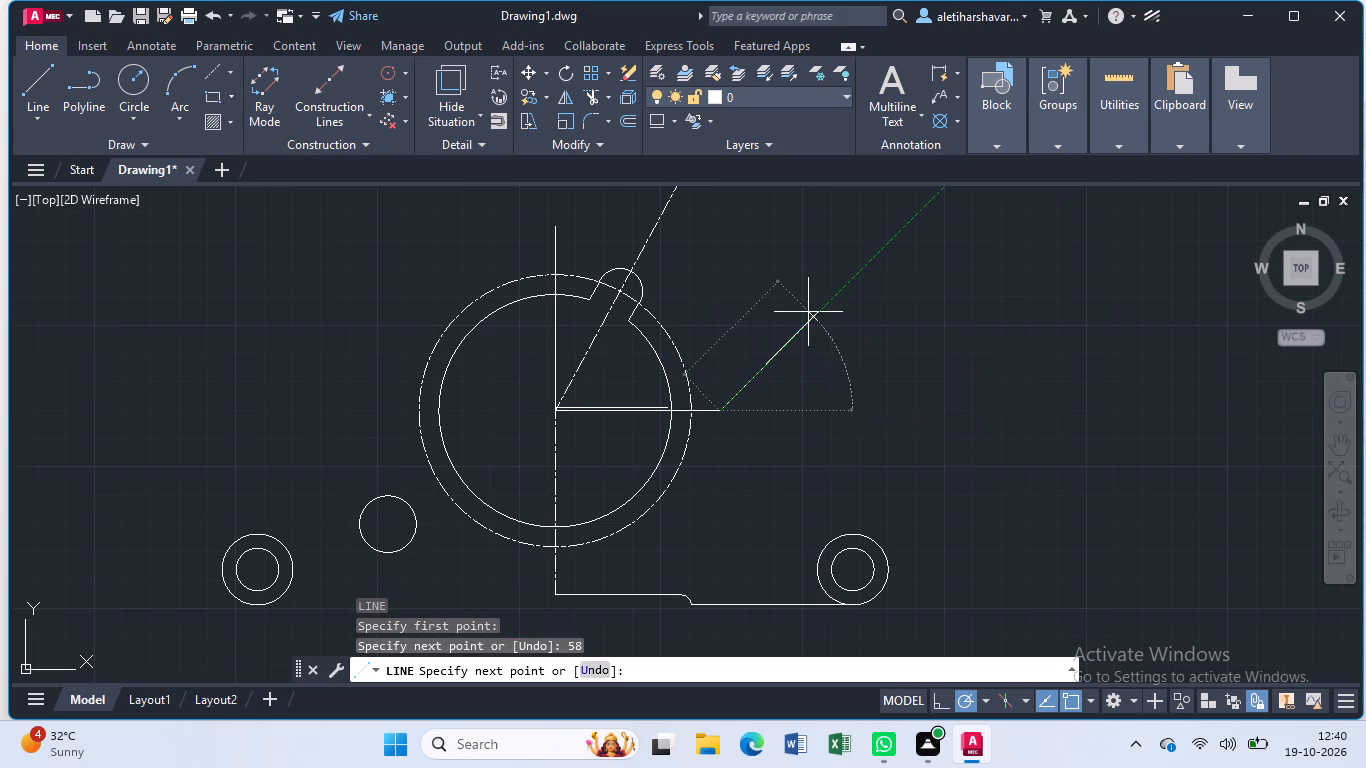
scroll(808, 312, up, 1)
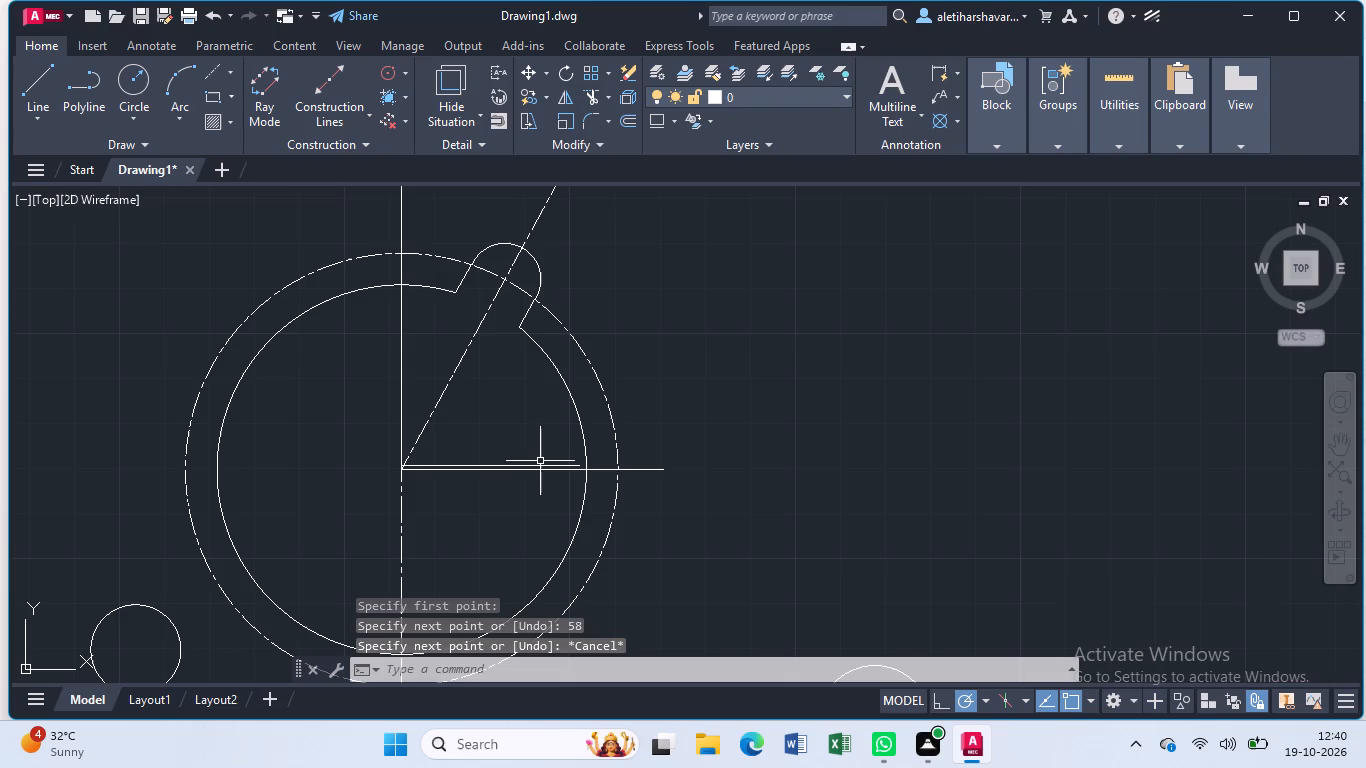
Delete the shorter horizontal line lying just above the 58-long line inside the large circle.
click(540, 463)
key(Delete)
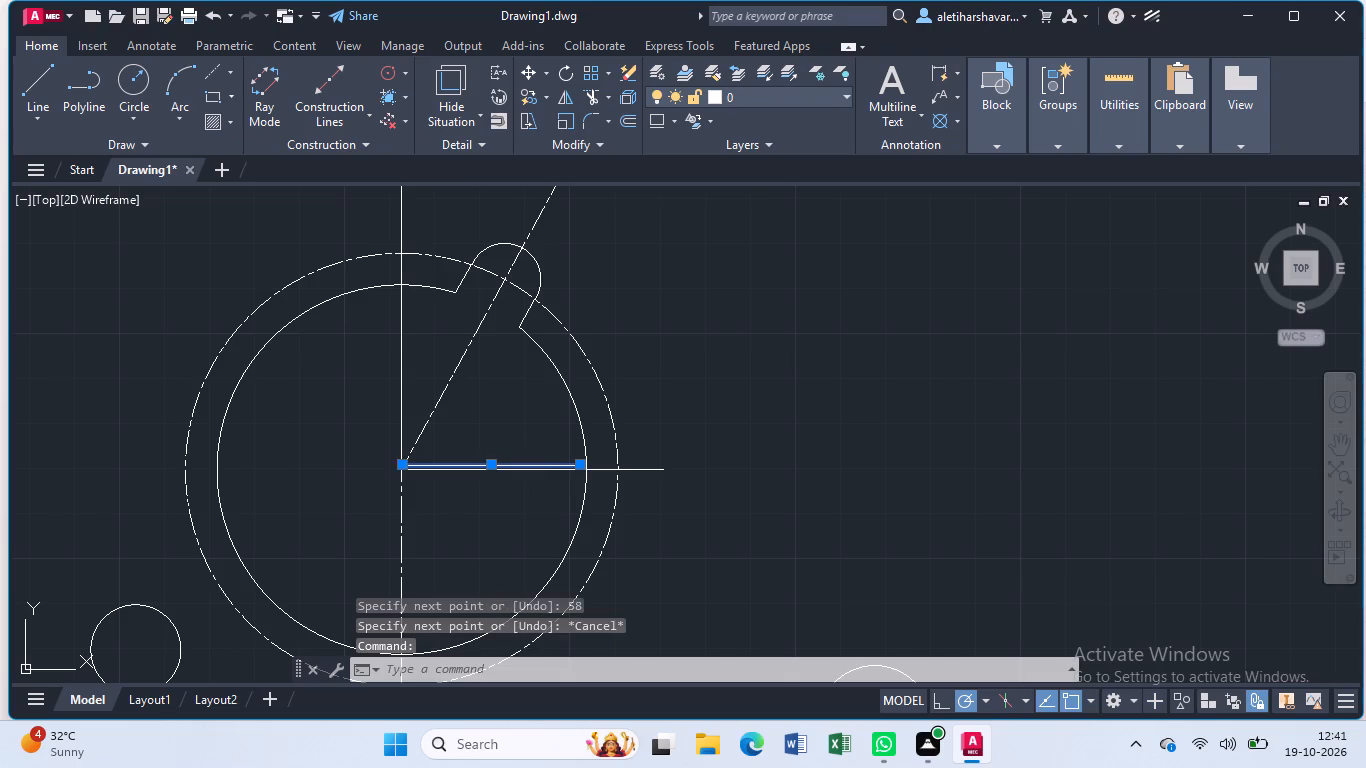
Draw an inclined line from the outer end of the 58-long horizontal line to the upper edge of the right end circle.
scroll(548, 473, down, 2)
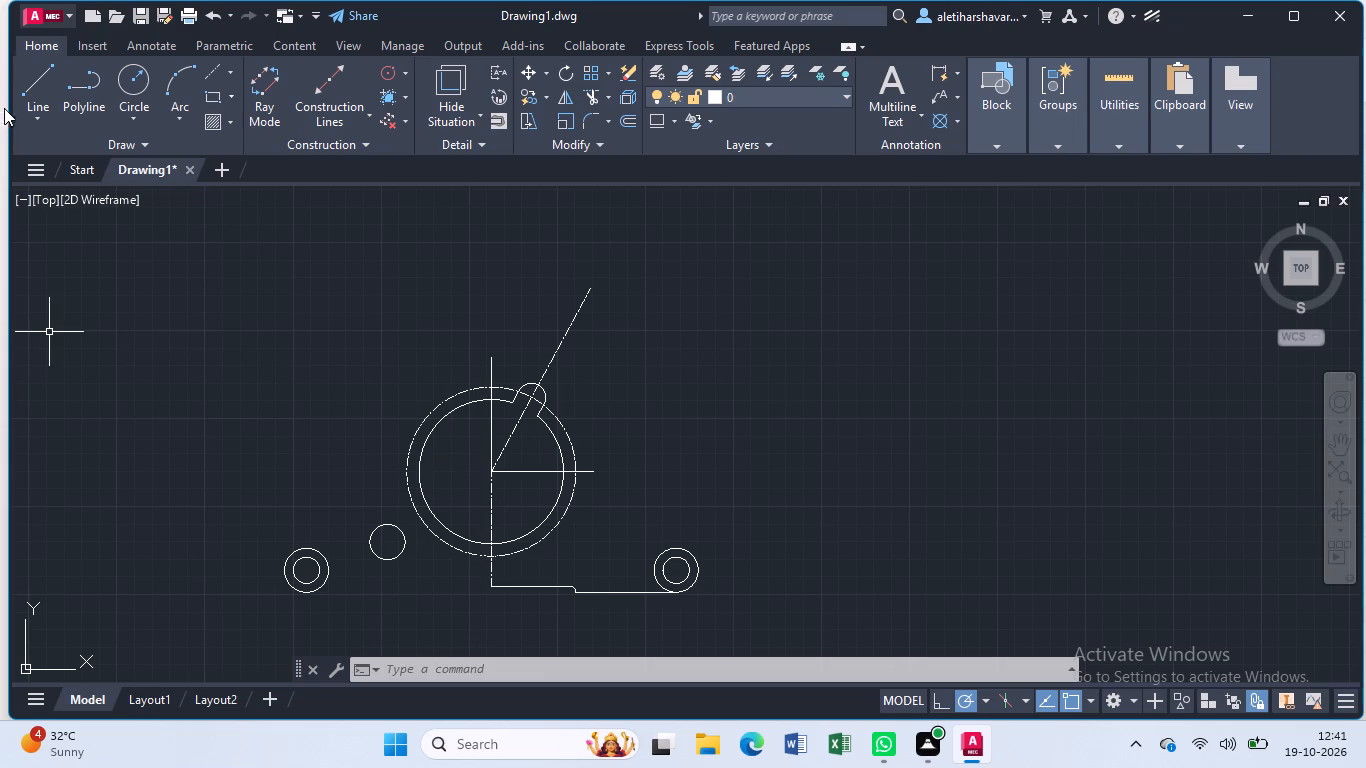
click(34, 88)
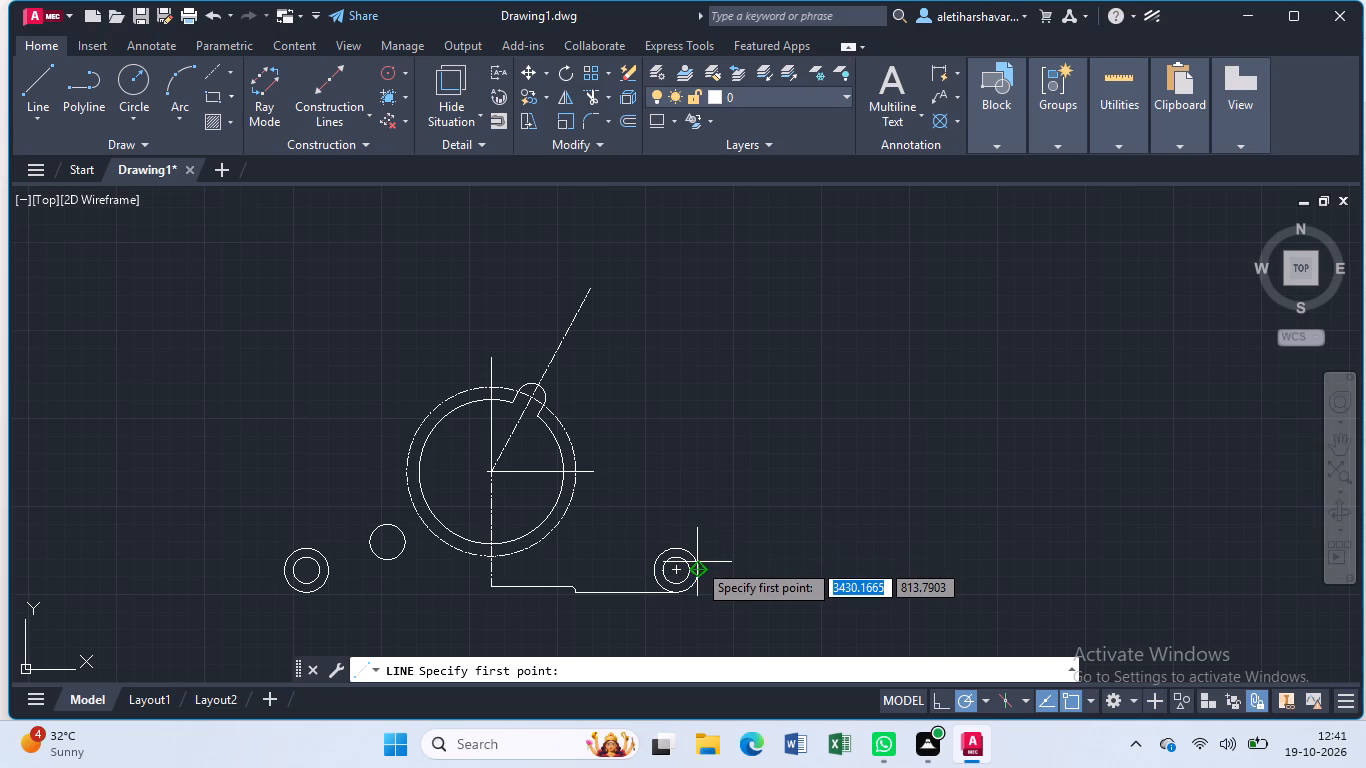
click(591, 474)
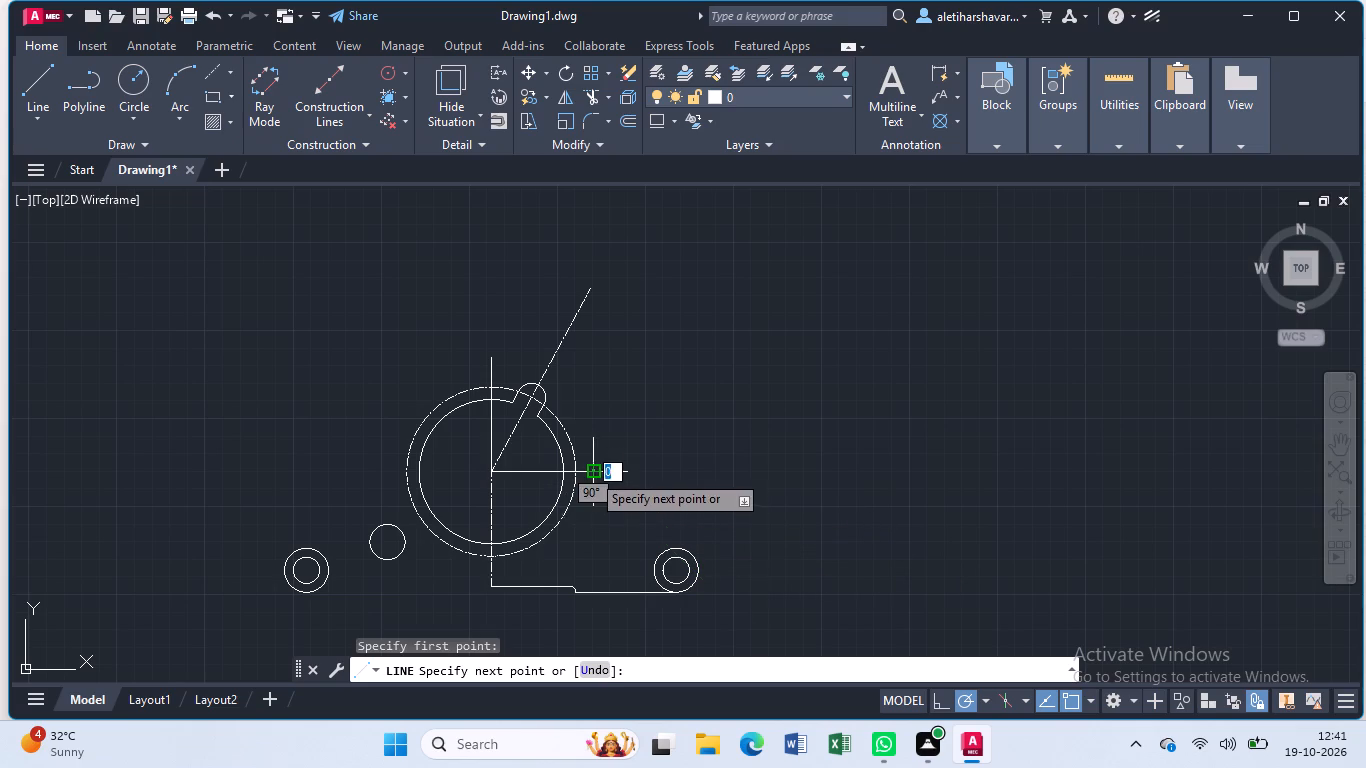
click(696, 548)
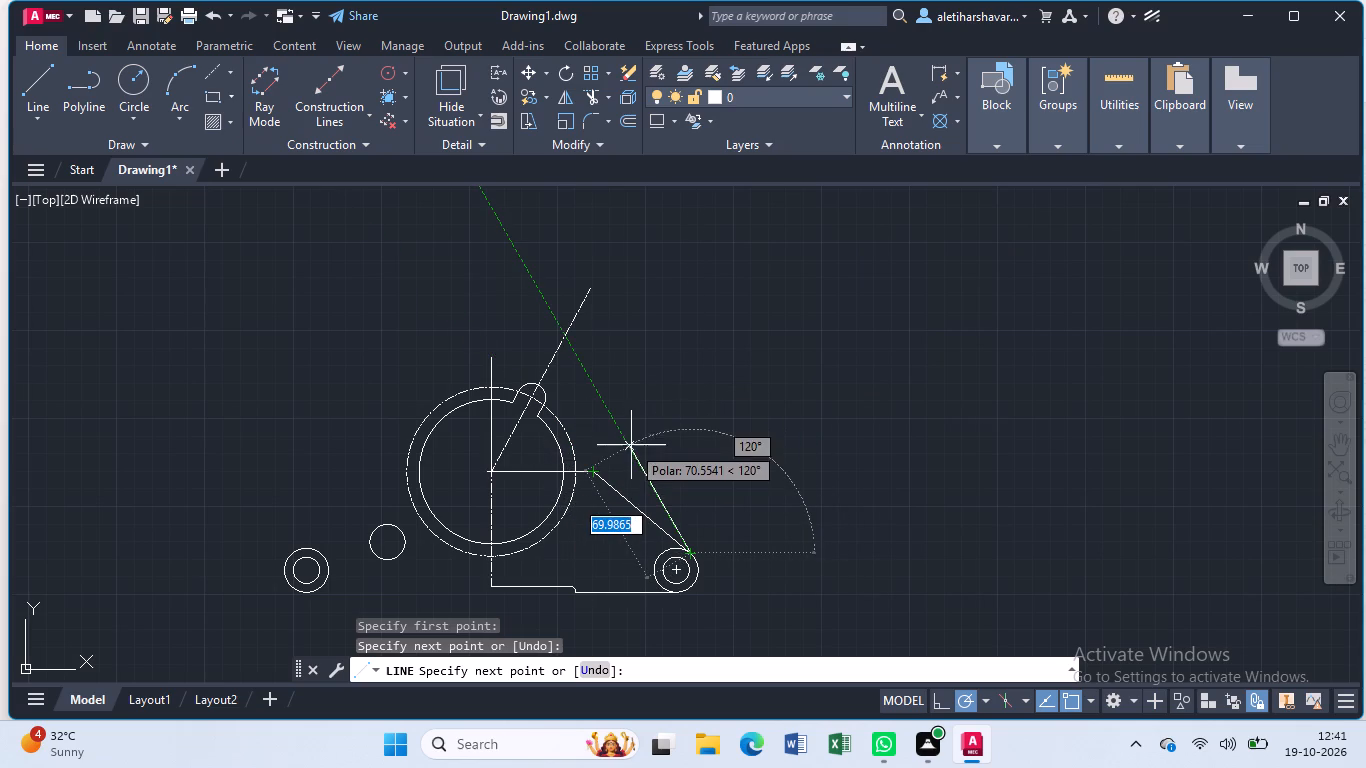
key(Escape)
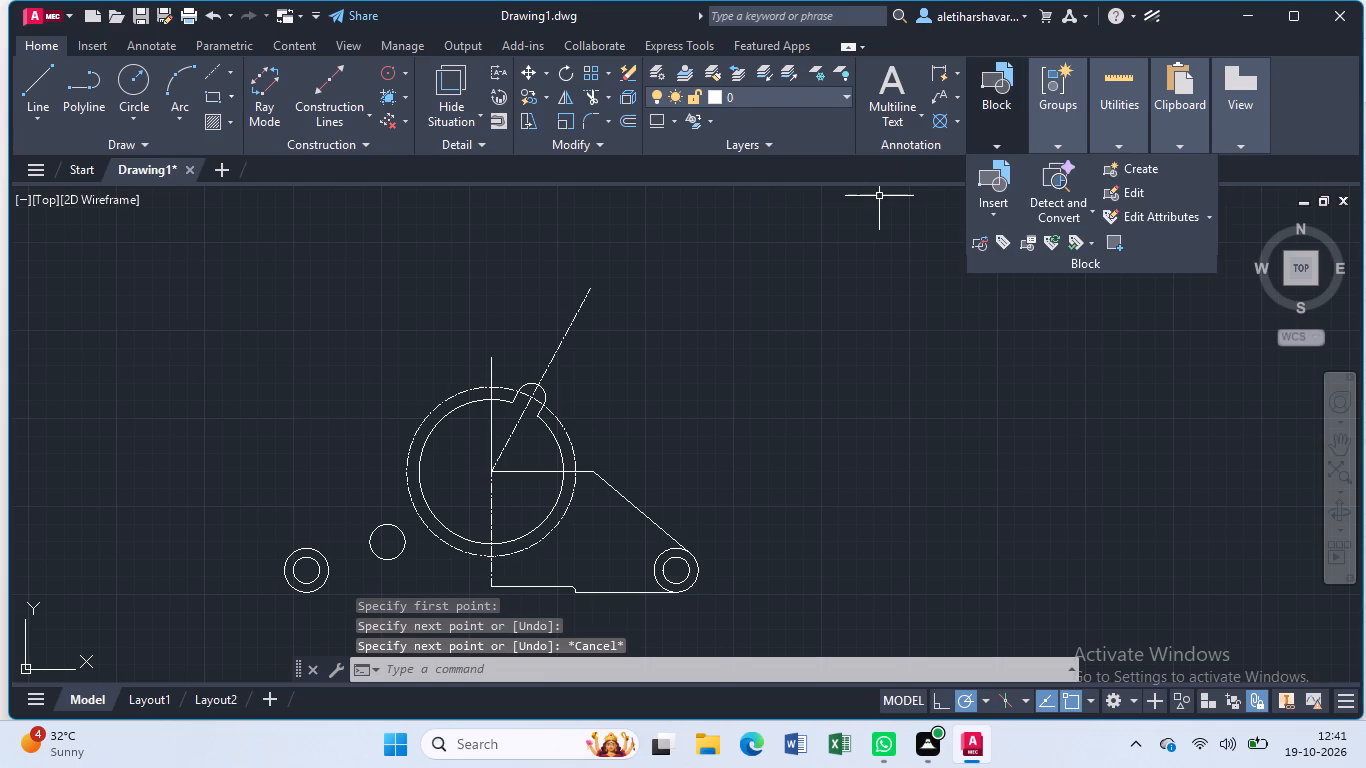
Add an angular dimension between the inclined line and the bottom horizontal line beside the right end circle.
click(954, 70)
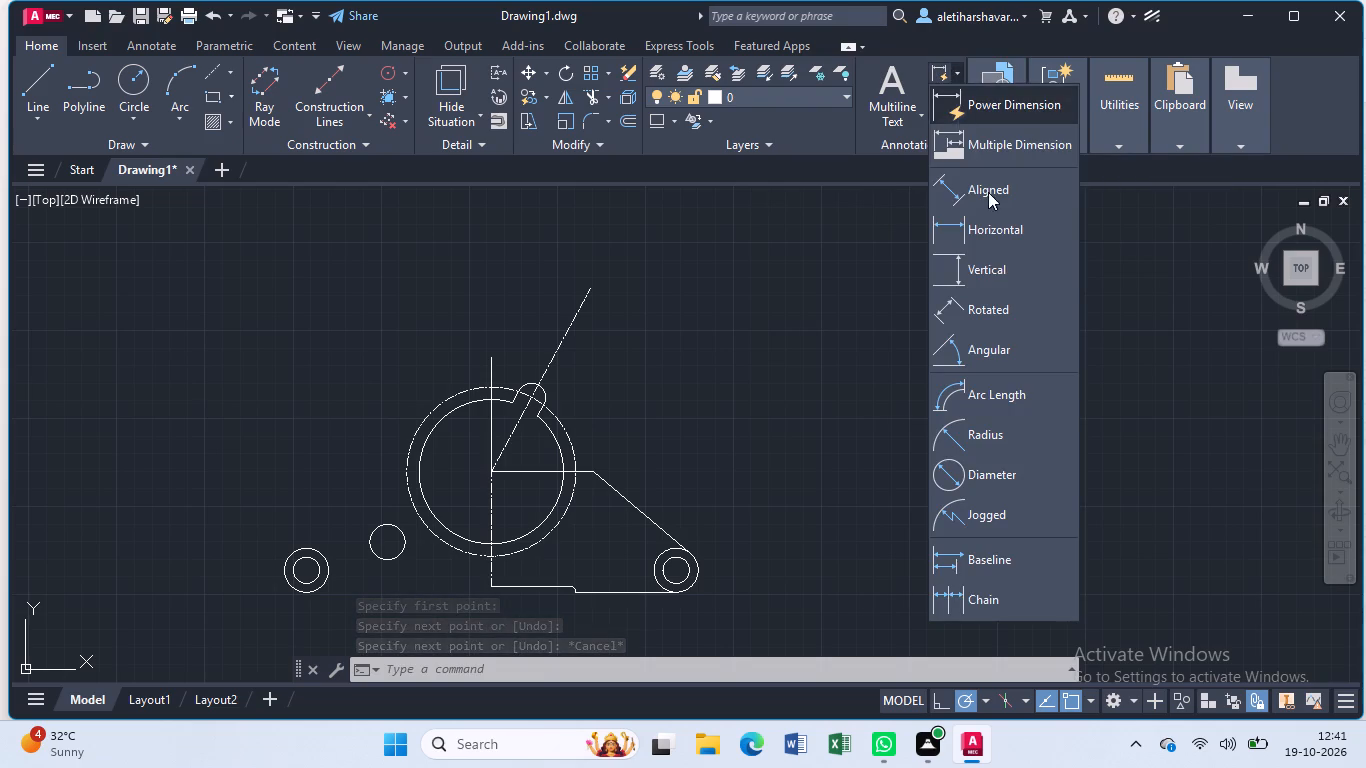
click(978, 349)
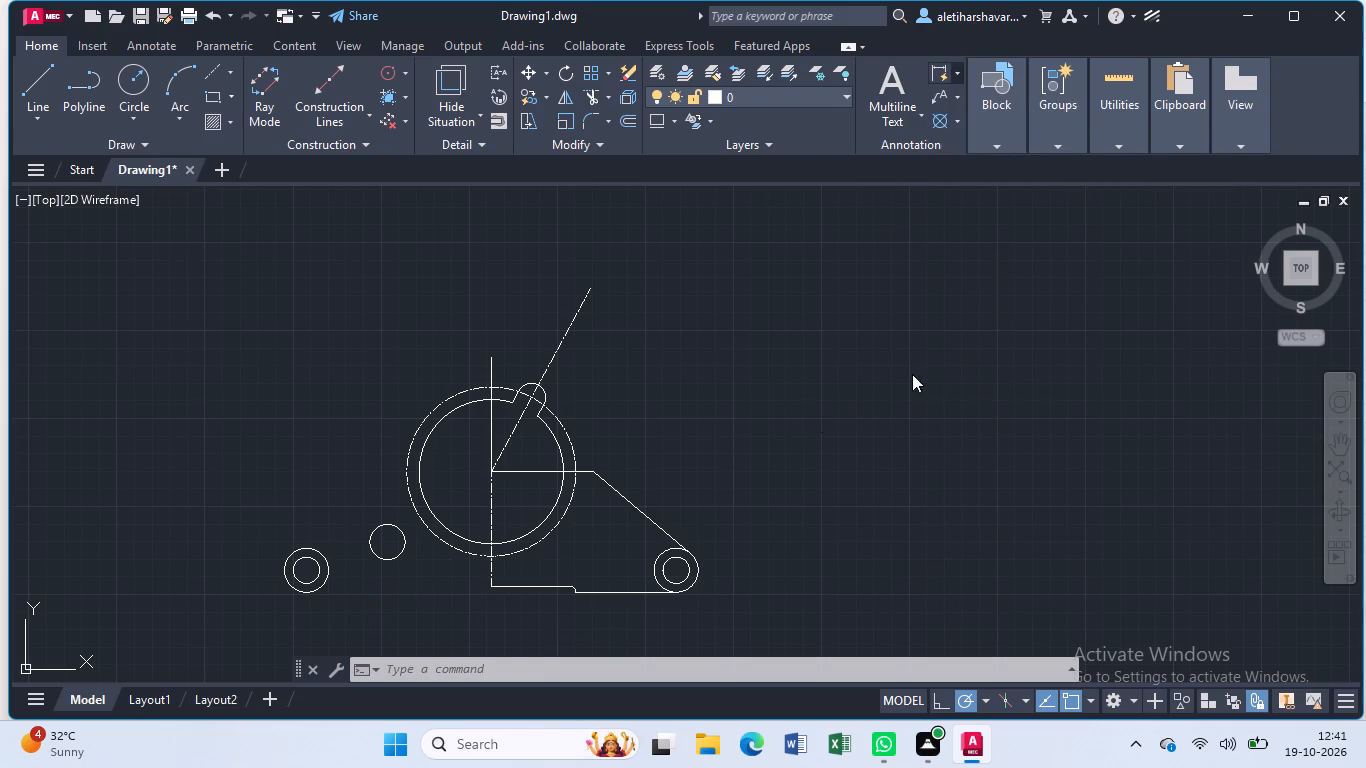
click(644, 512)
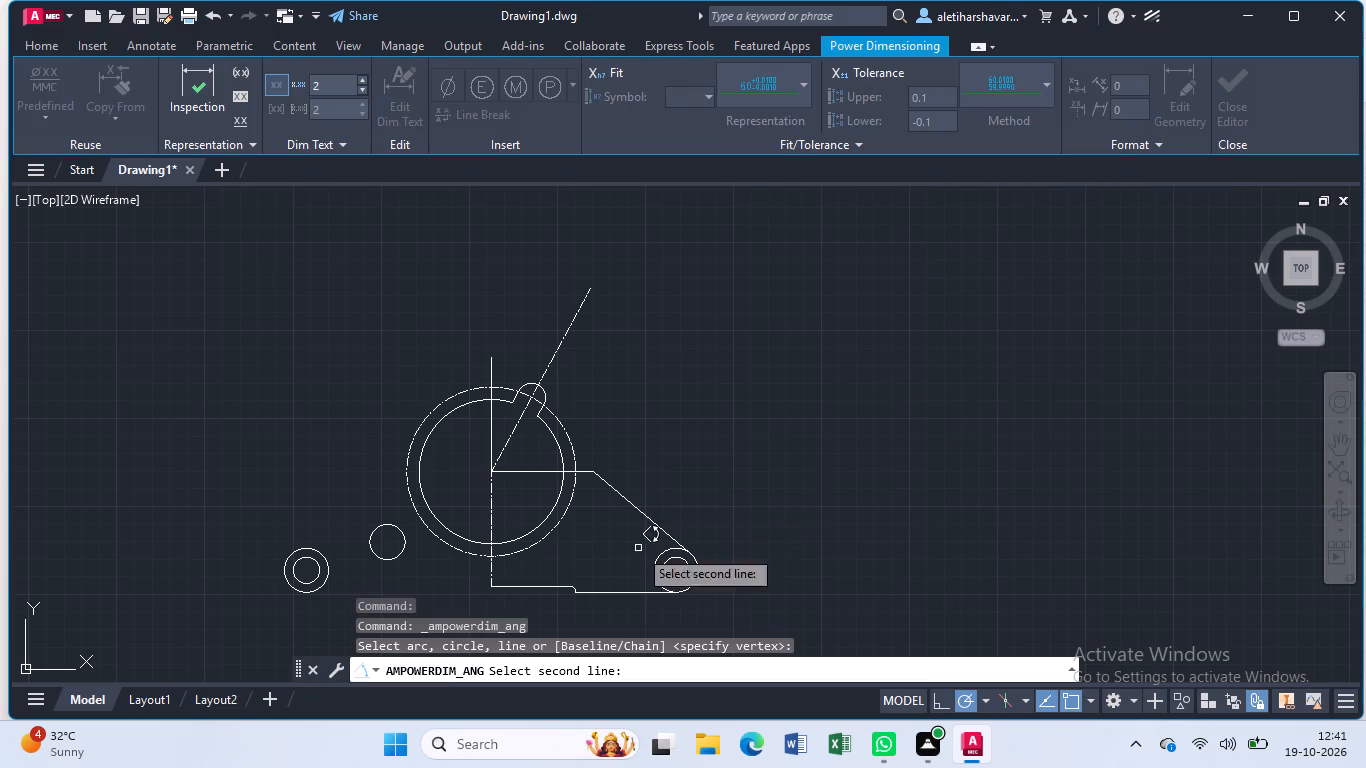
click(639, 591)
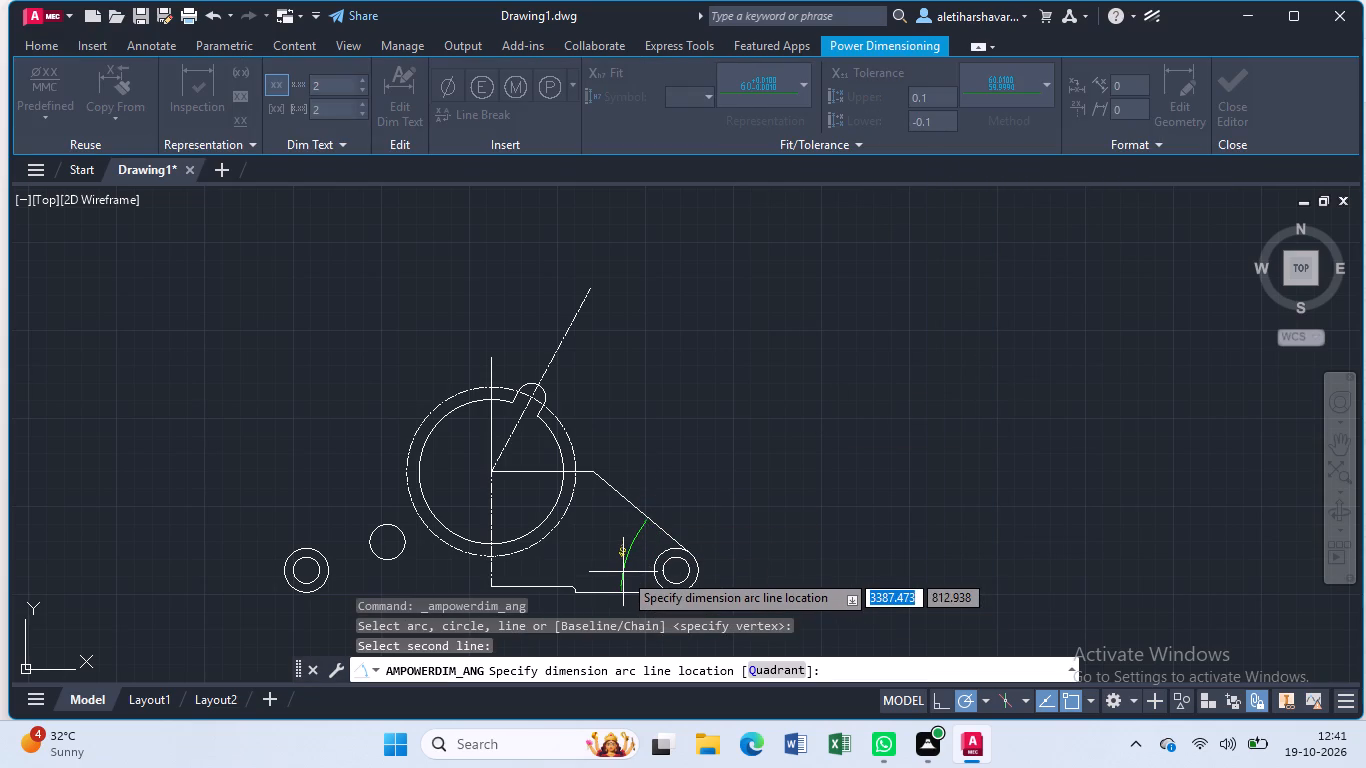
click(622, 572)
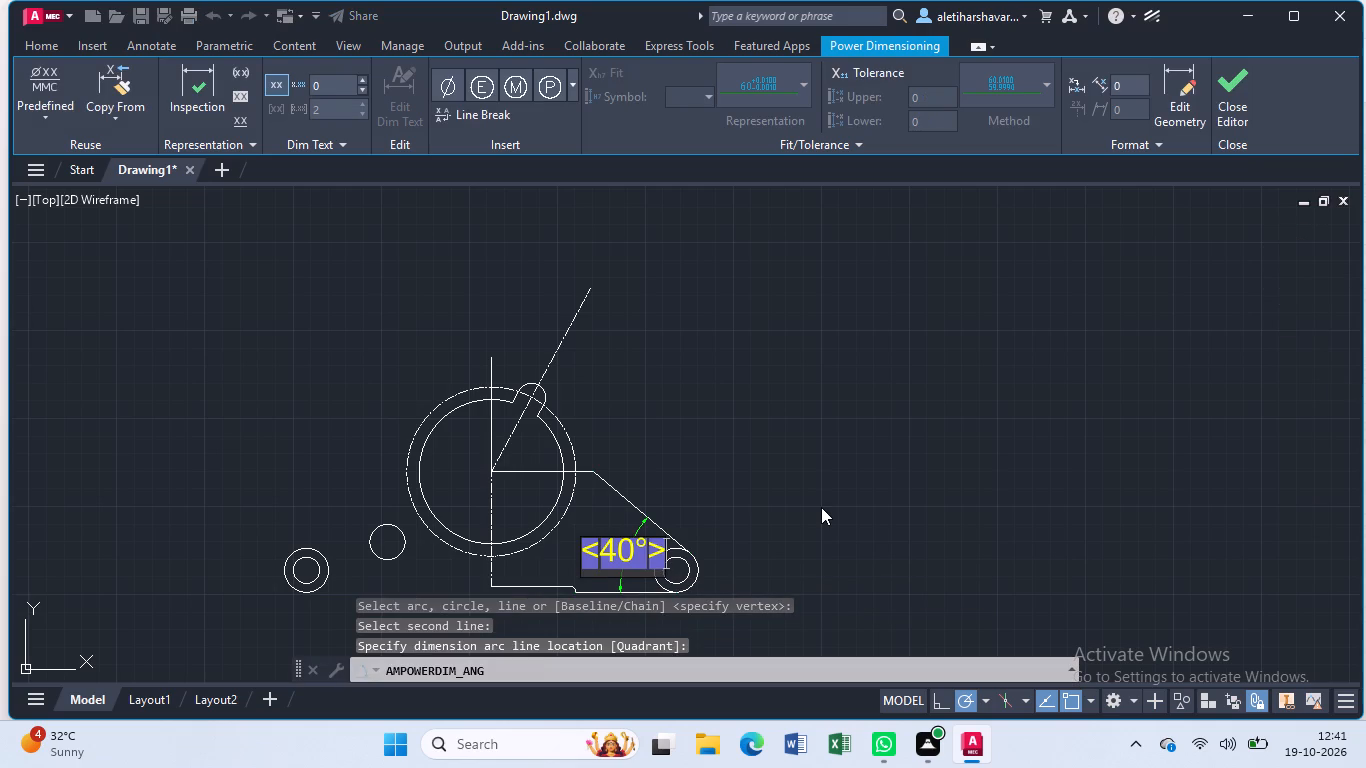
key(Return)
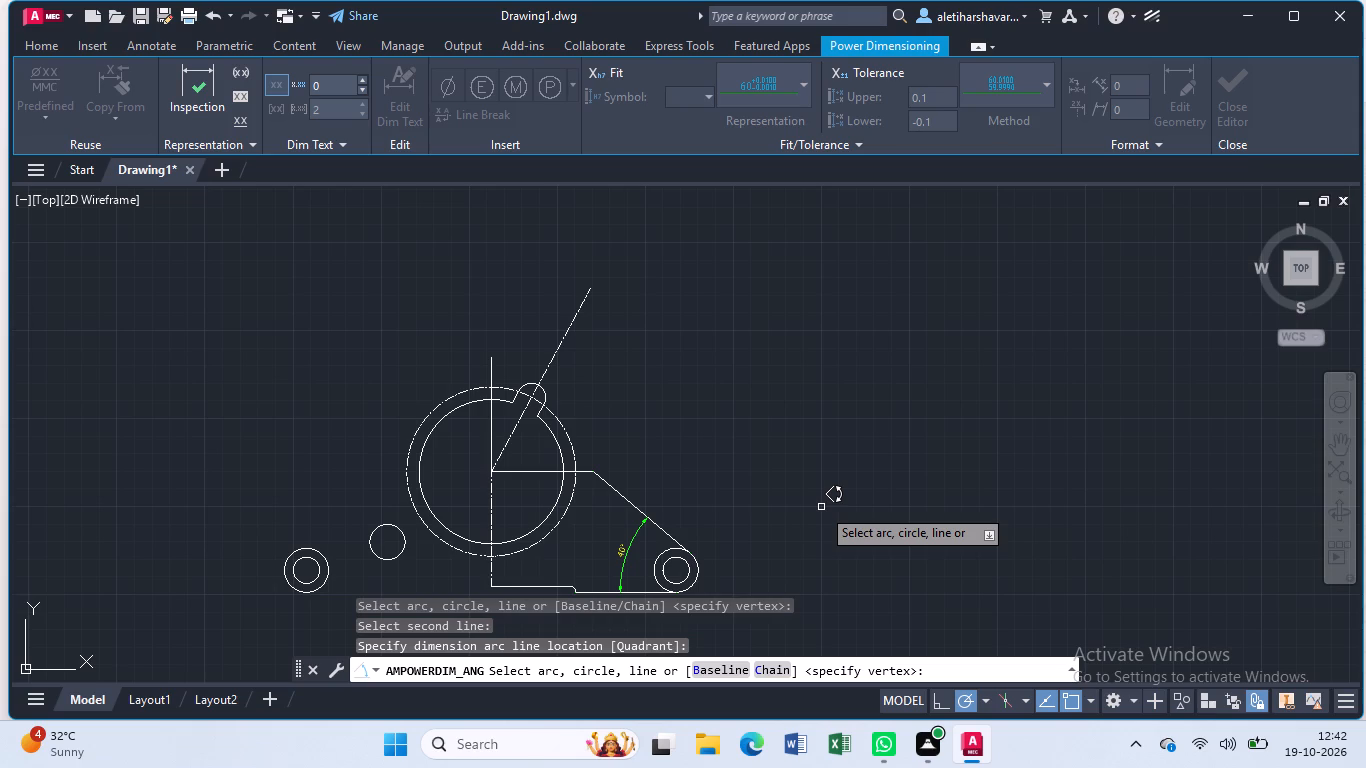
key(l)
key(Return)
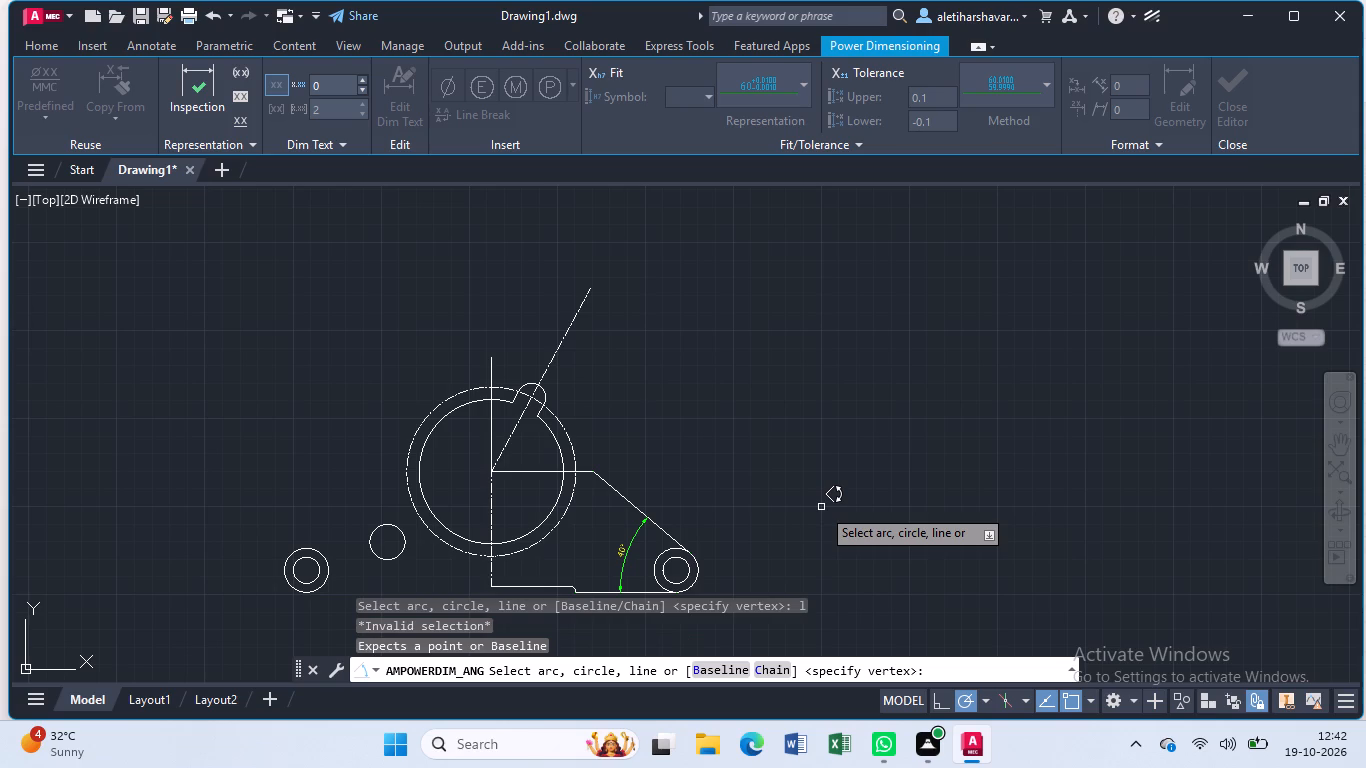
key(Escape)
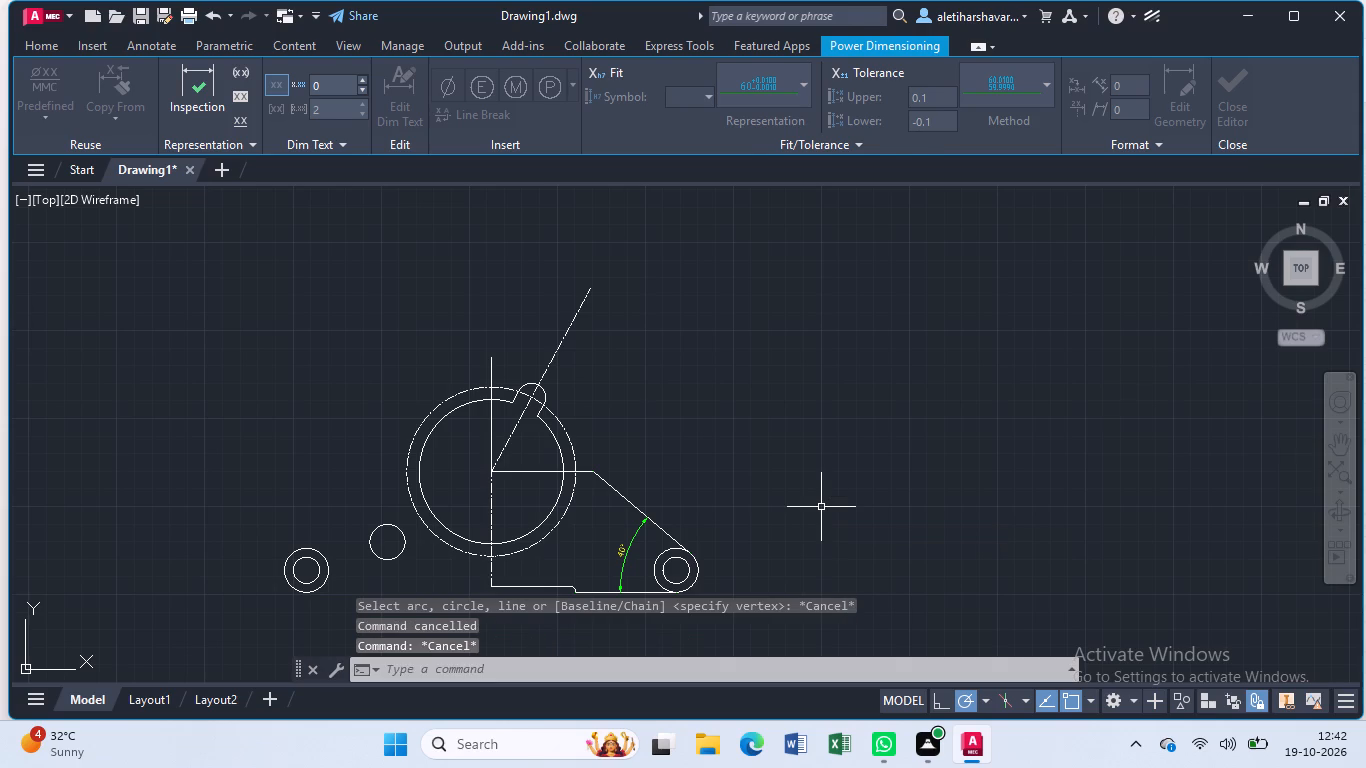
Draw connected lines from the top of the vertical centre line: 90 to the right, 12.5 down and 180 to the left.
key(l)
key(Return)
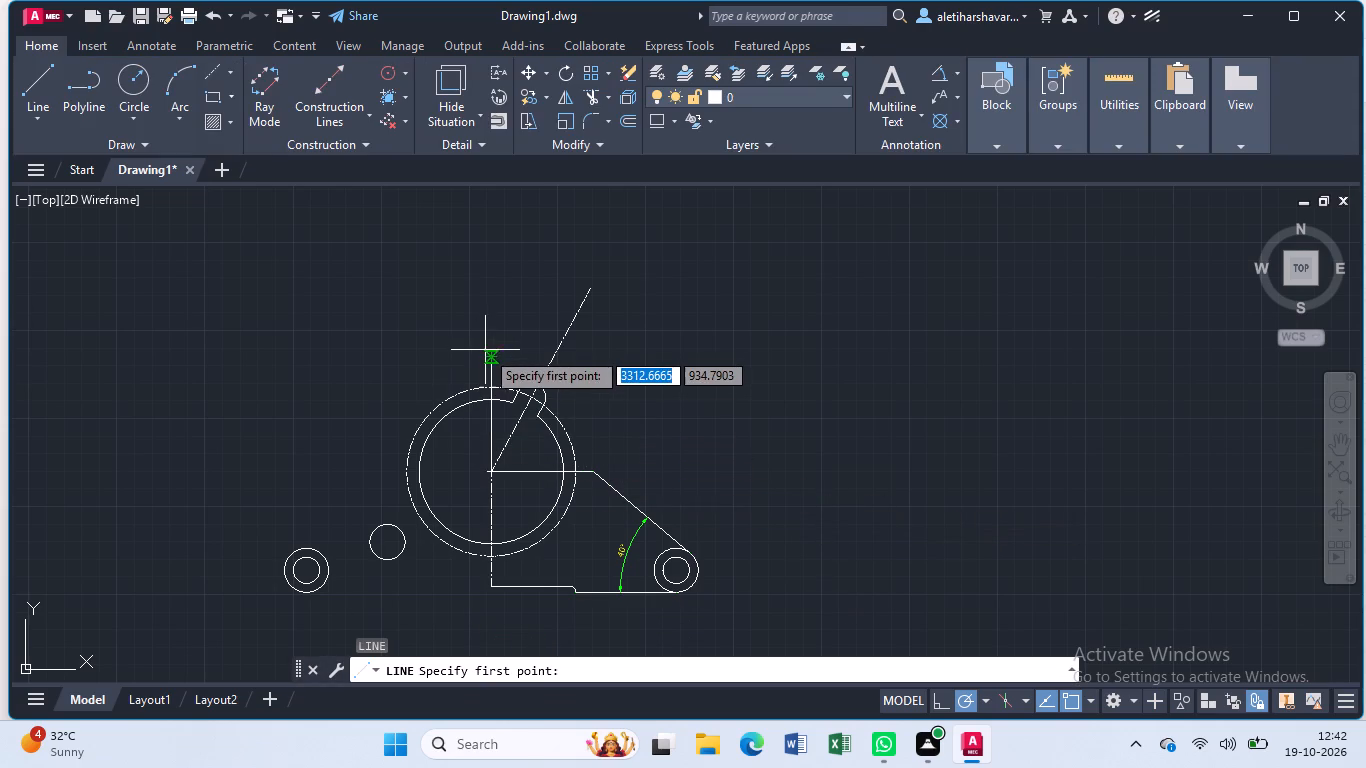
click(491, 360)
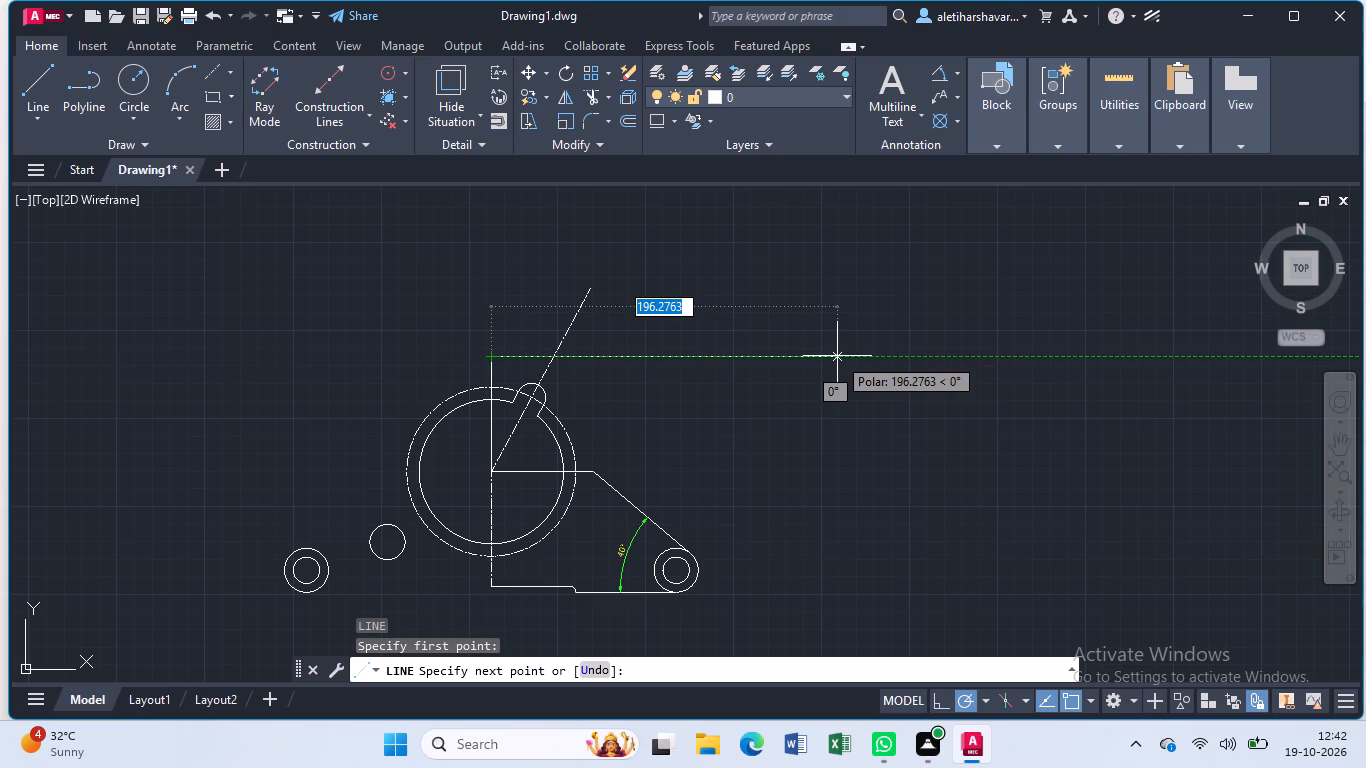
text(90)
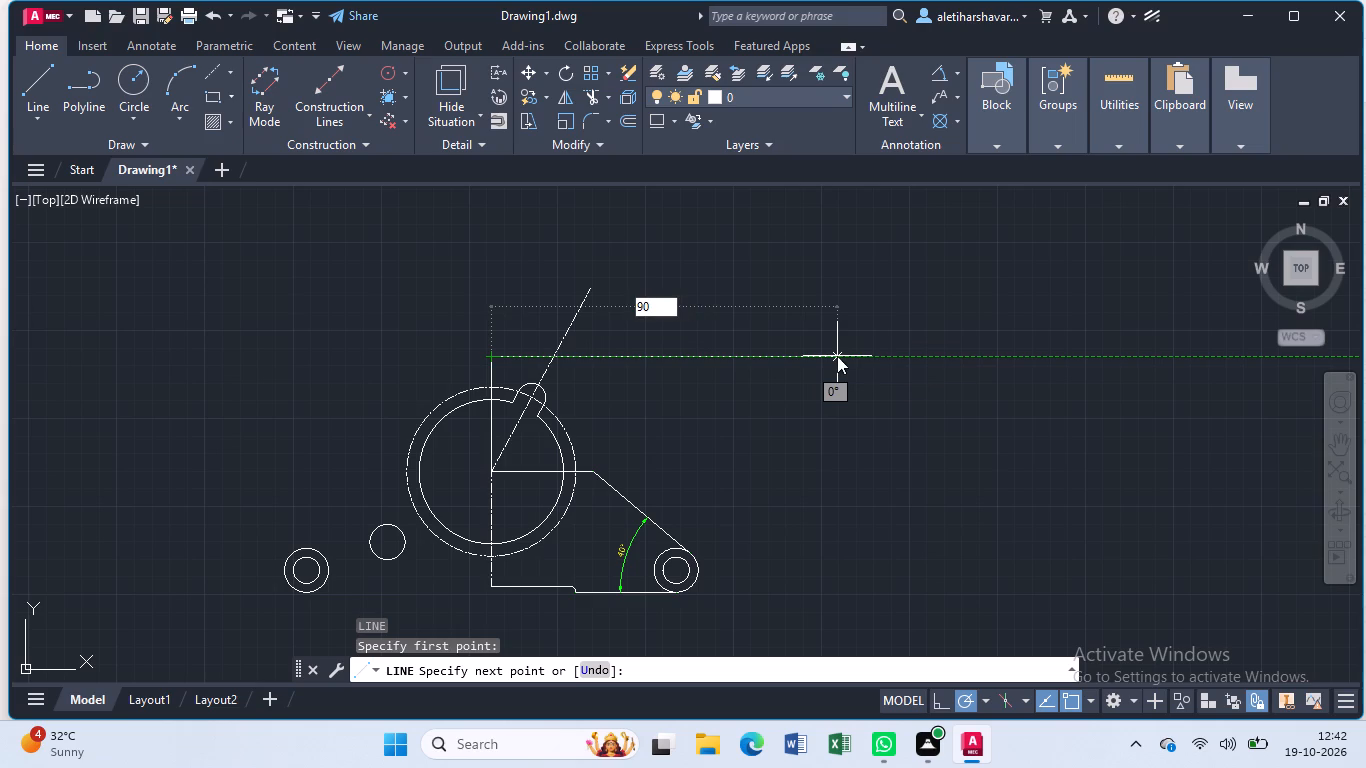
key(Return)
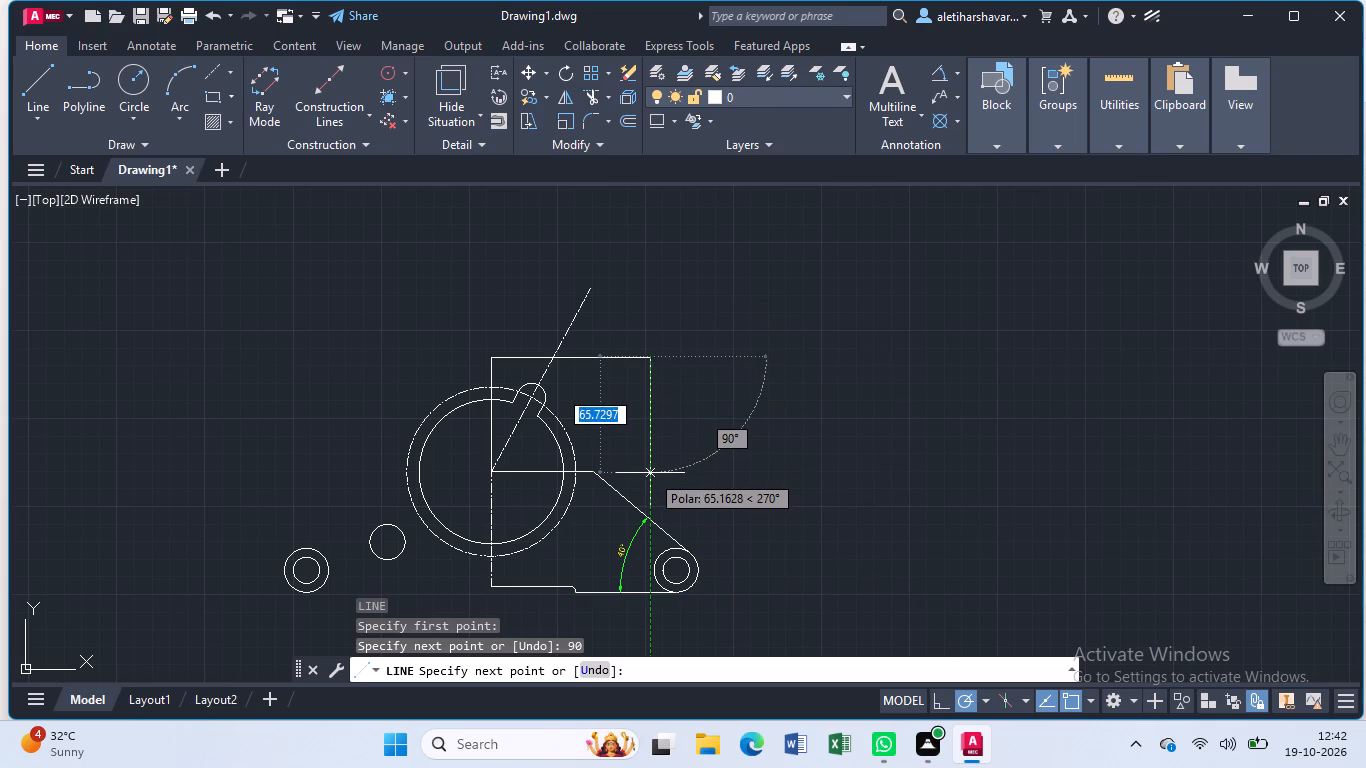
text(12)
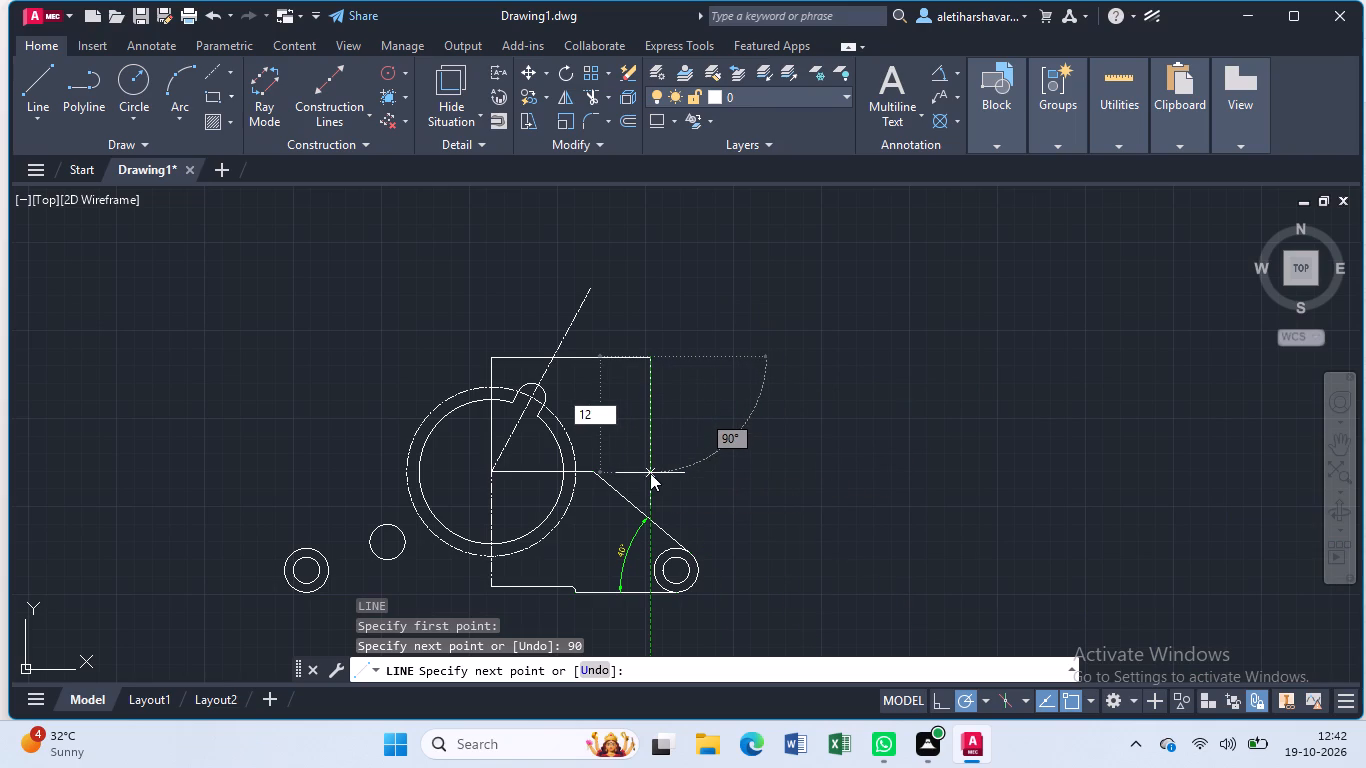
key(period)
key(5)
key(Return)
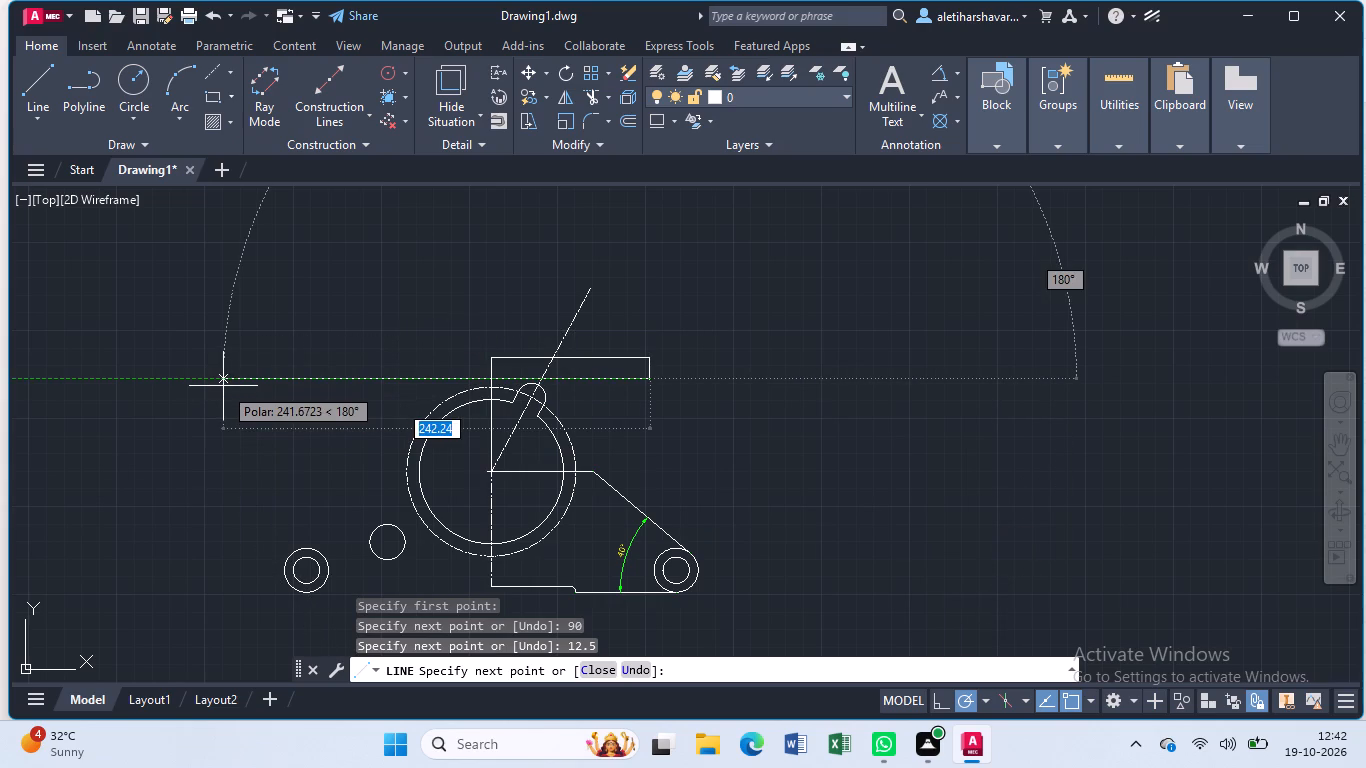
key(1)
text(80)
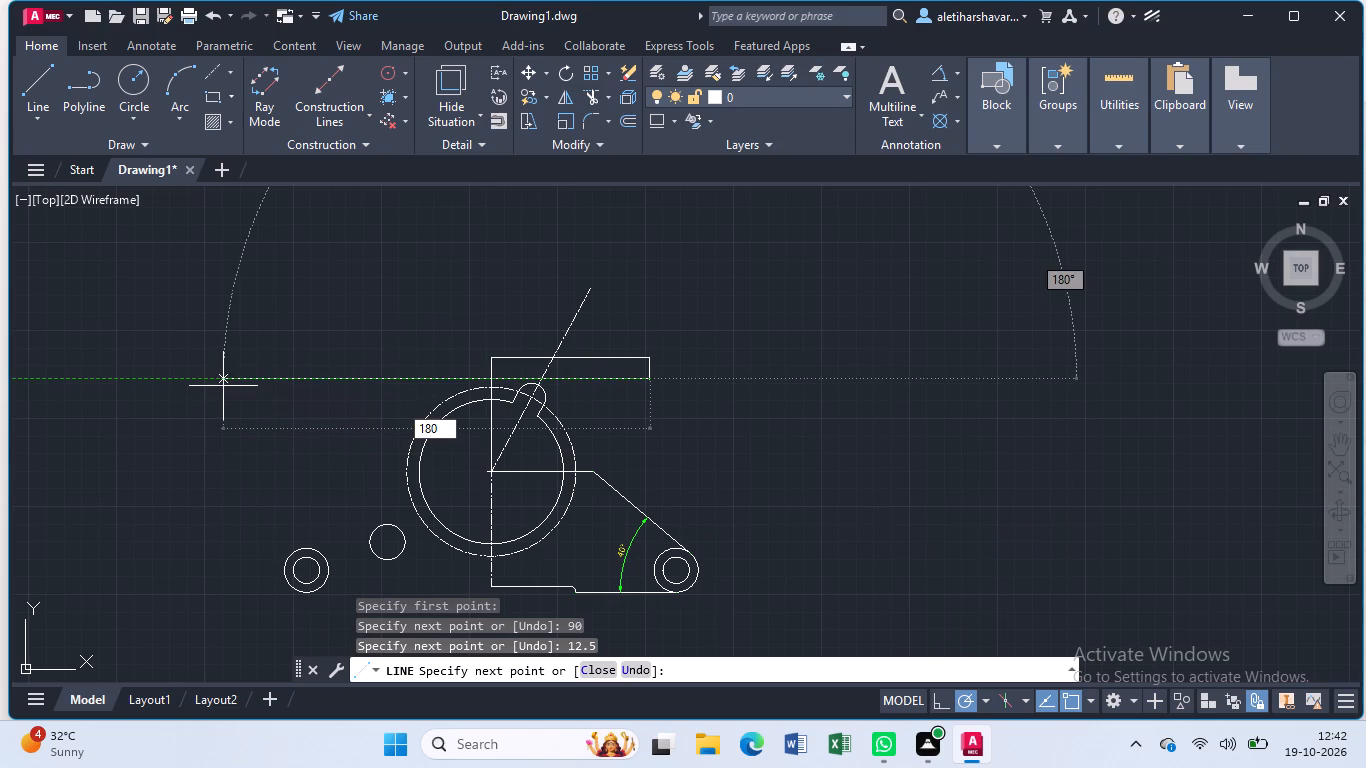
key(Return)
key(Escape)
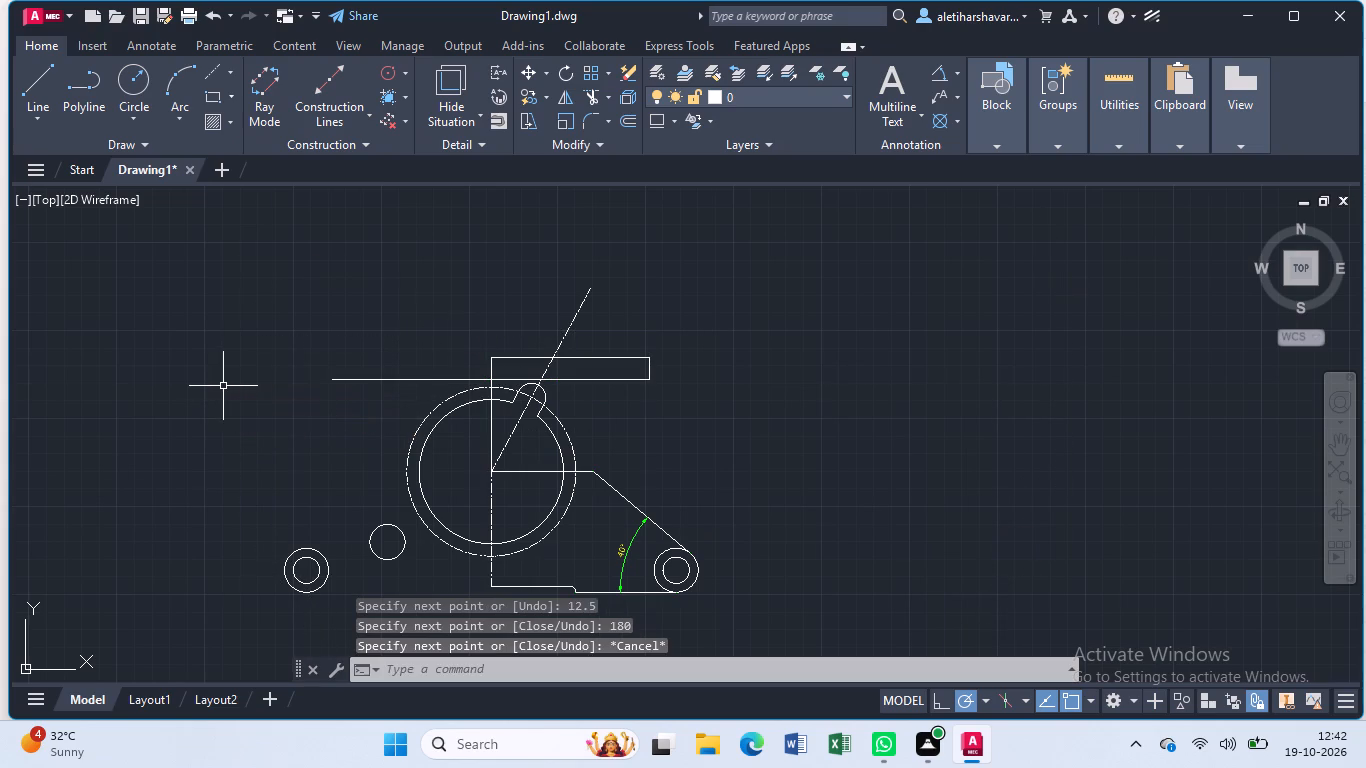
Draw a circle of radius 7.5 centred on the left end of the 180-long horizontal line.
key(c)
key(Return)
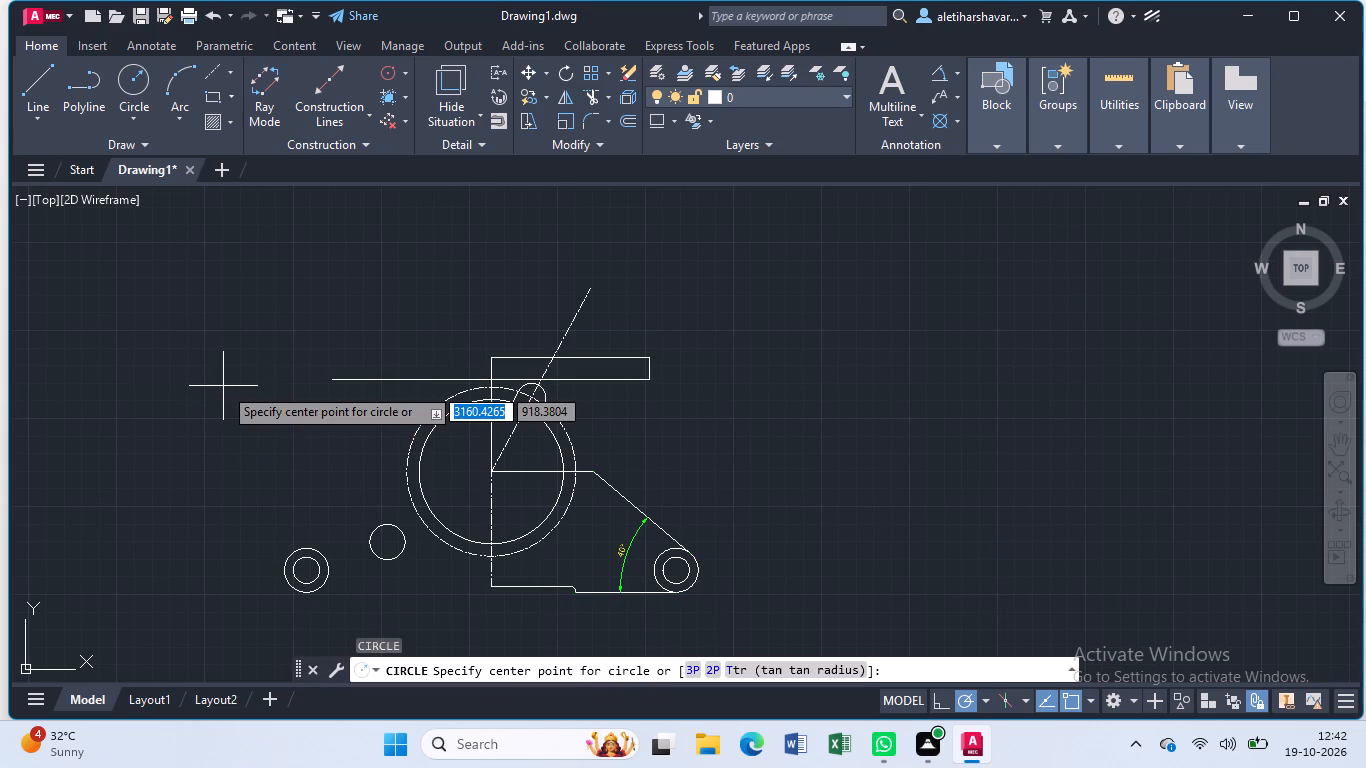
click(332, 378)
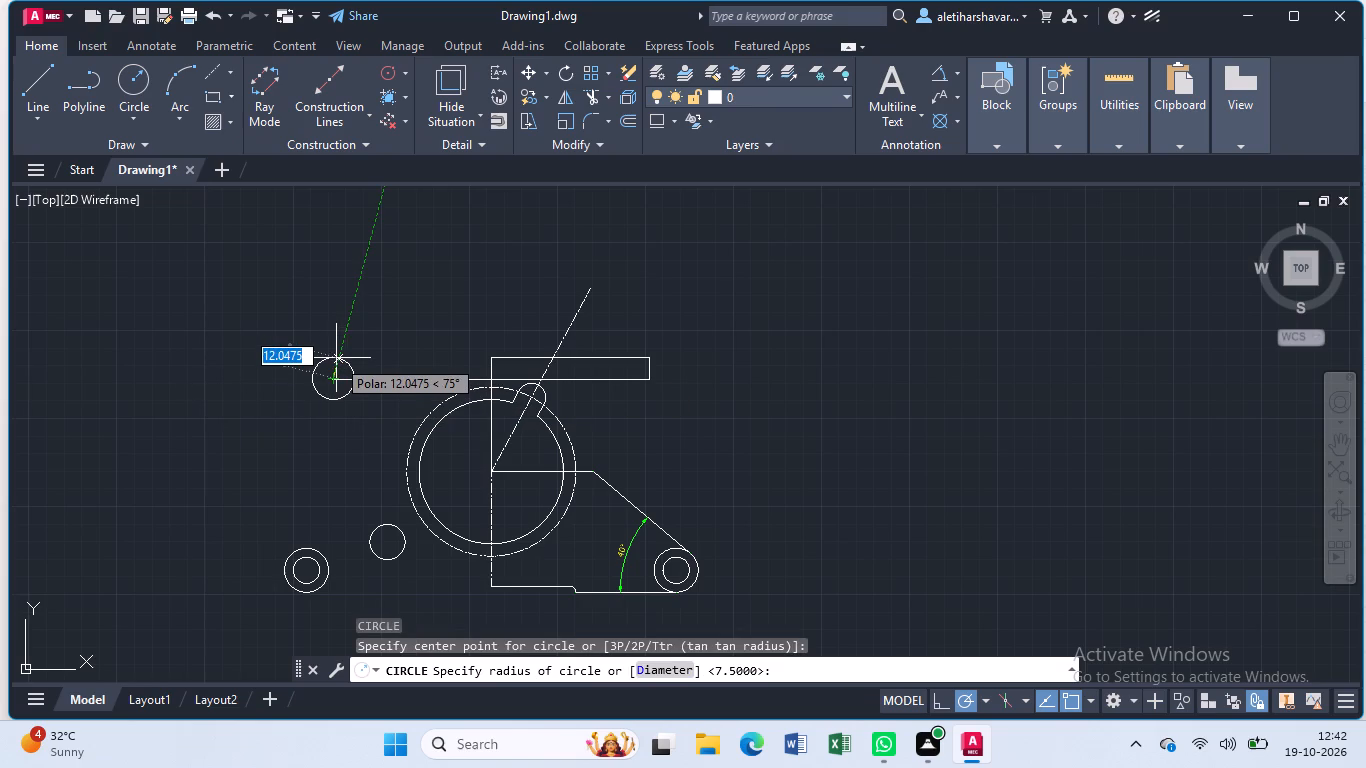
key(7)
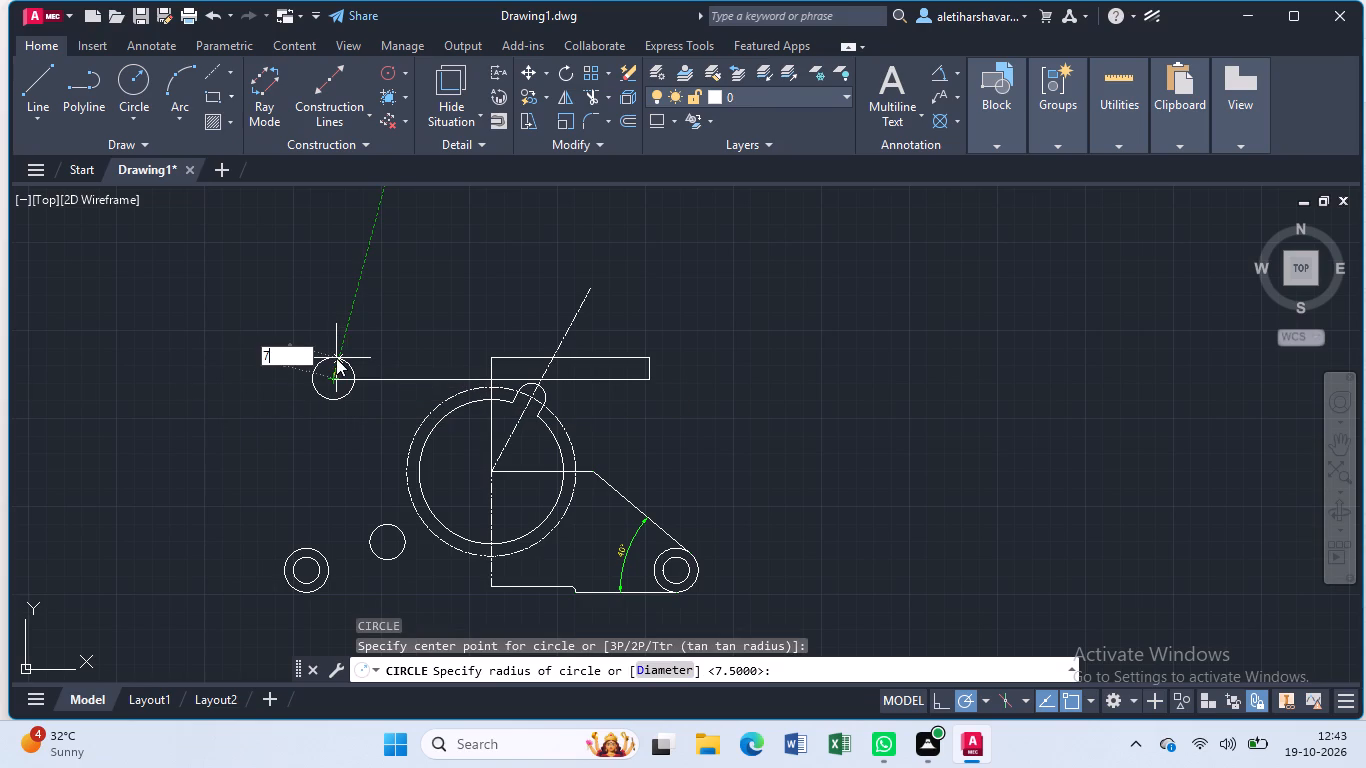
text(.5)
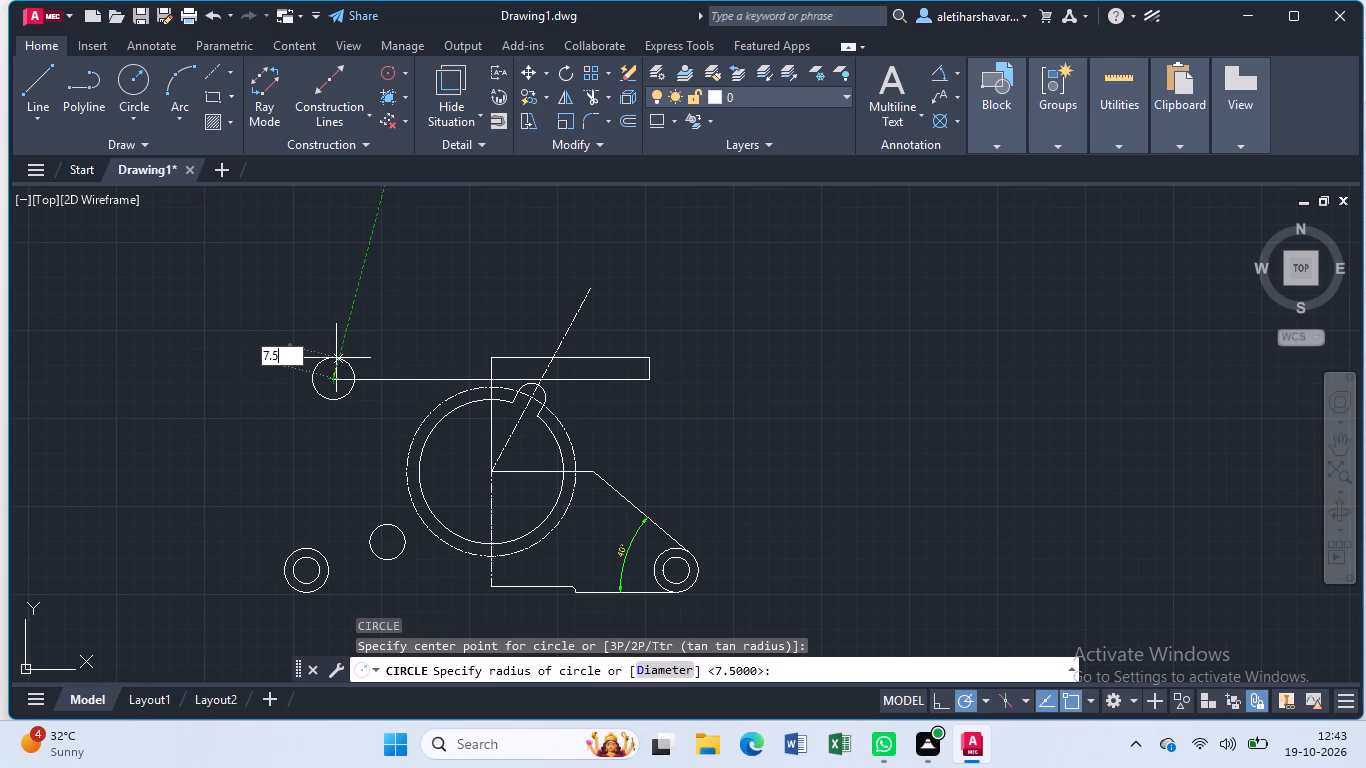
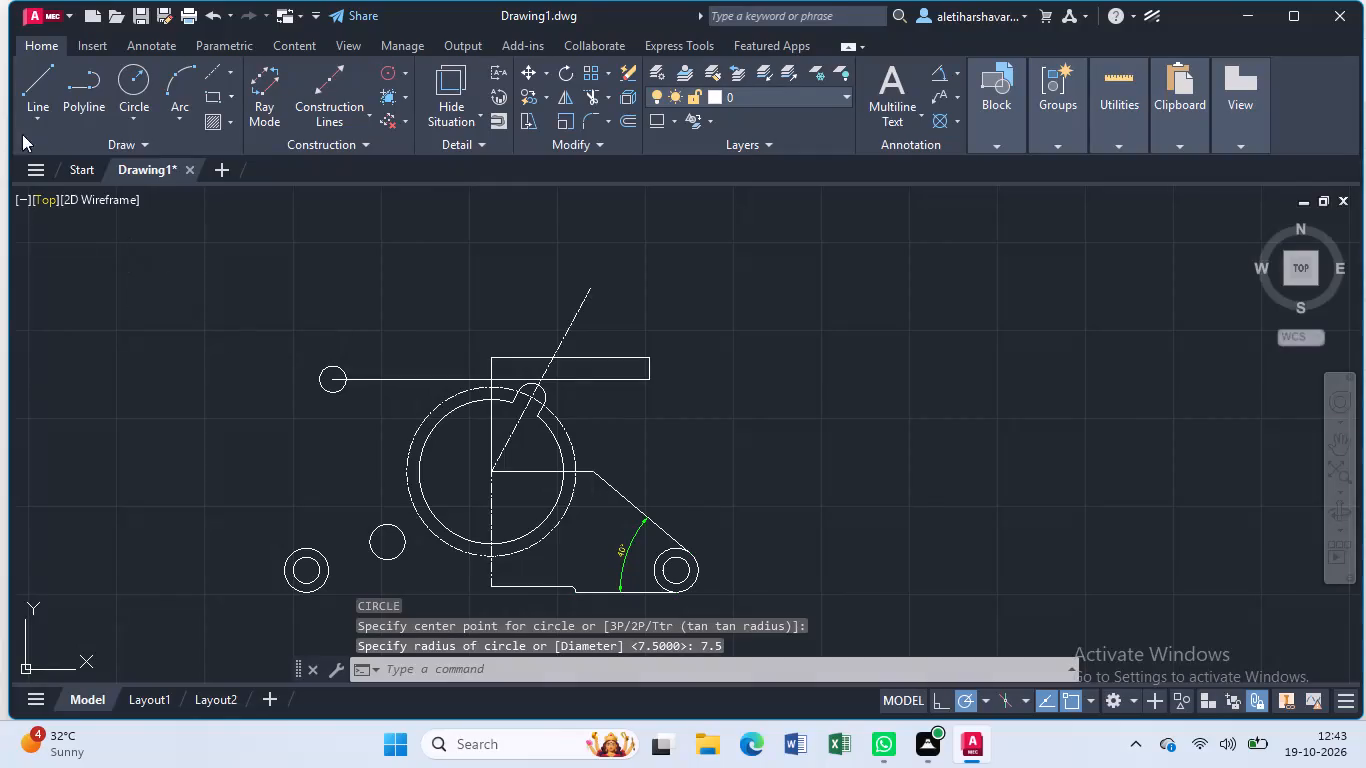
Draw a circle of radius 7.5 centred on the right end of the 180-long horizontal line.
click(117, 72)
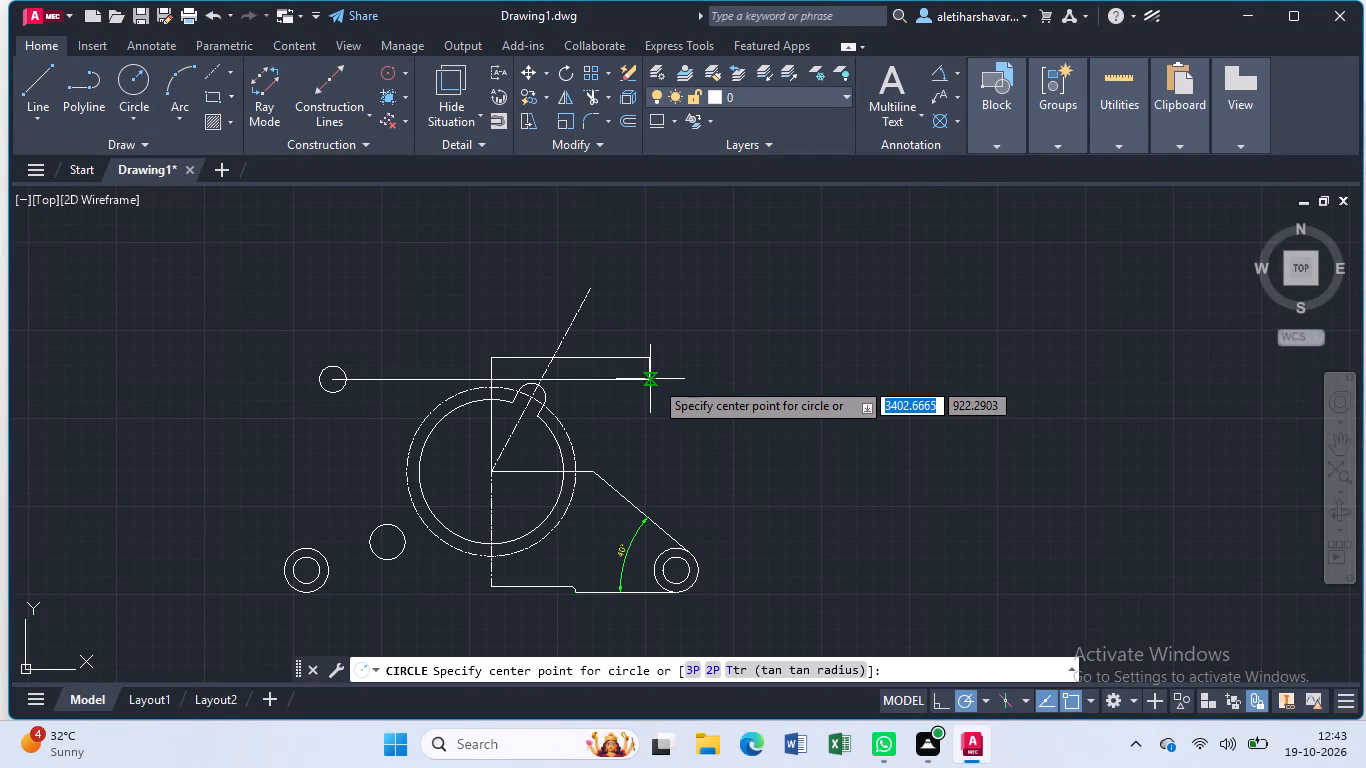
scroll(654, 380, up, 2)
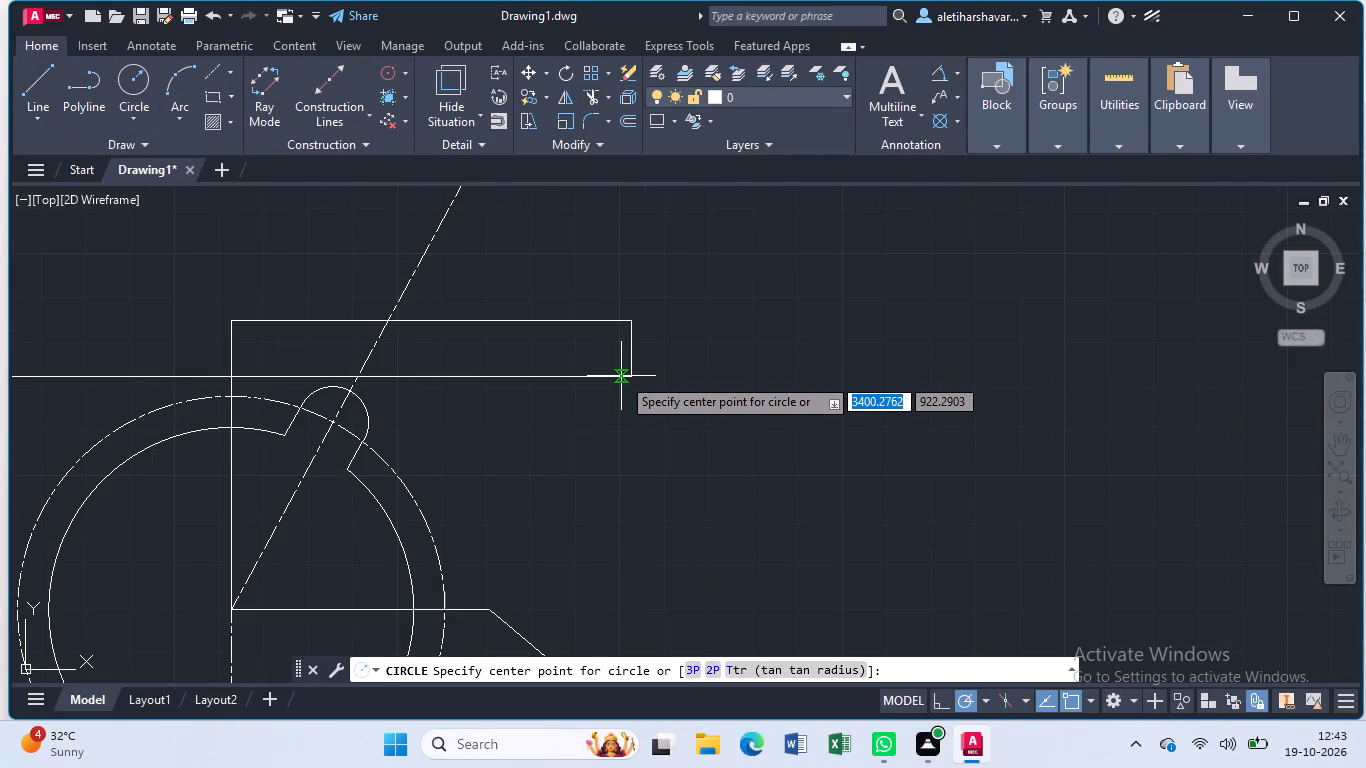
click(626, 376)
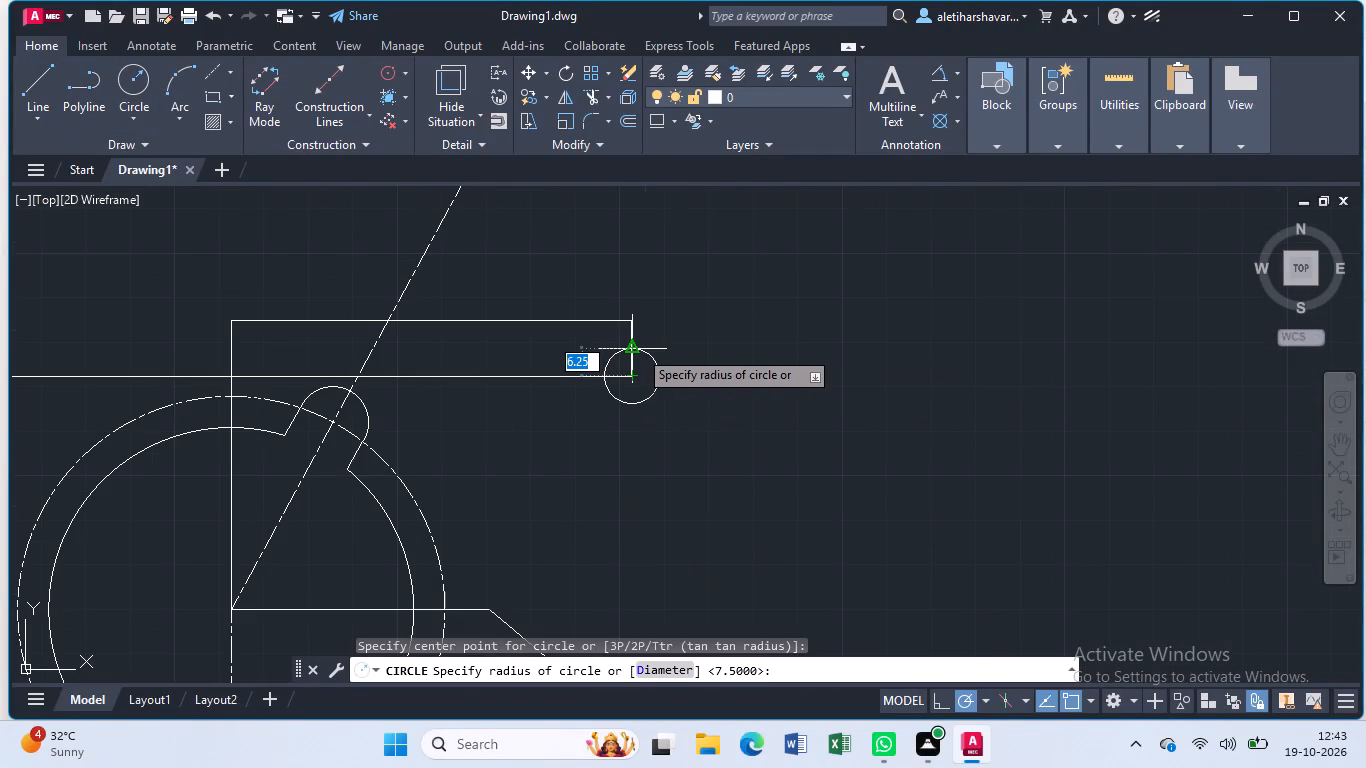
key(7)
text(.5)
key(Return)
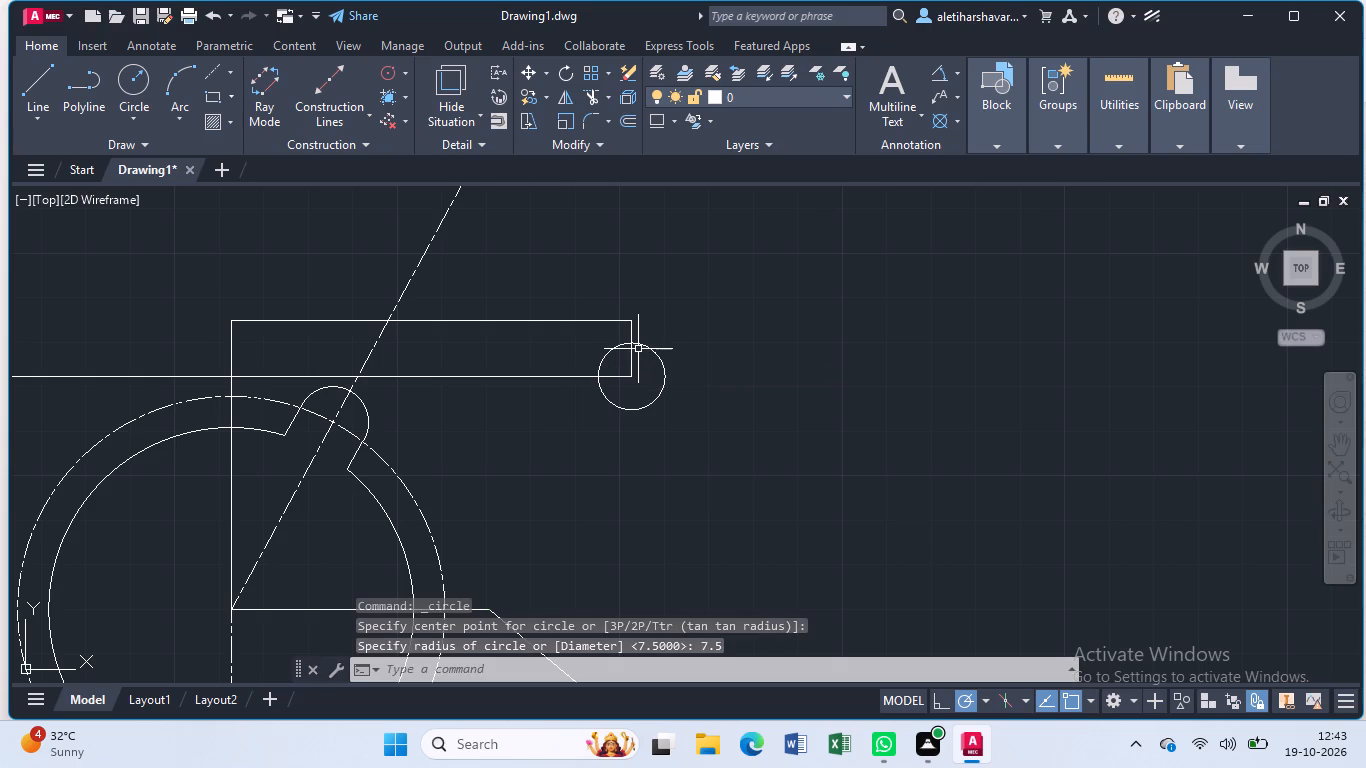
Draw a horizontal line 15 long to the right from the right end of the 90-long top line.
scroll(638, 349, down, 1)
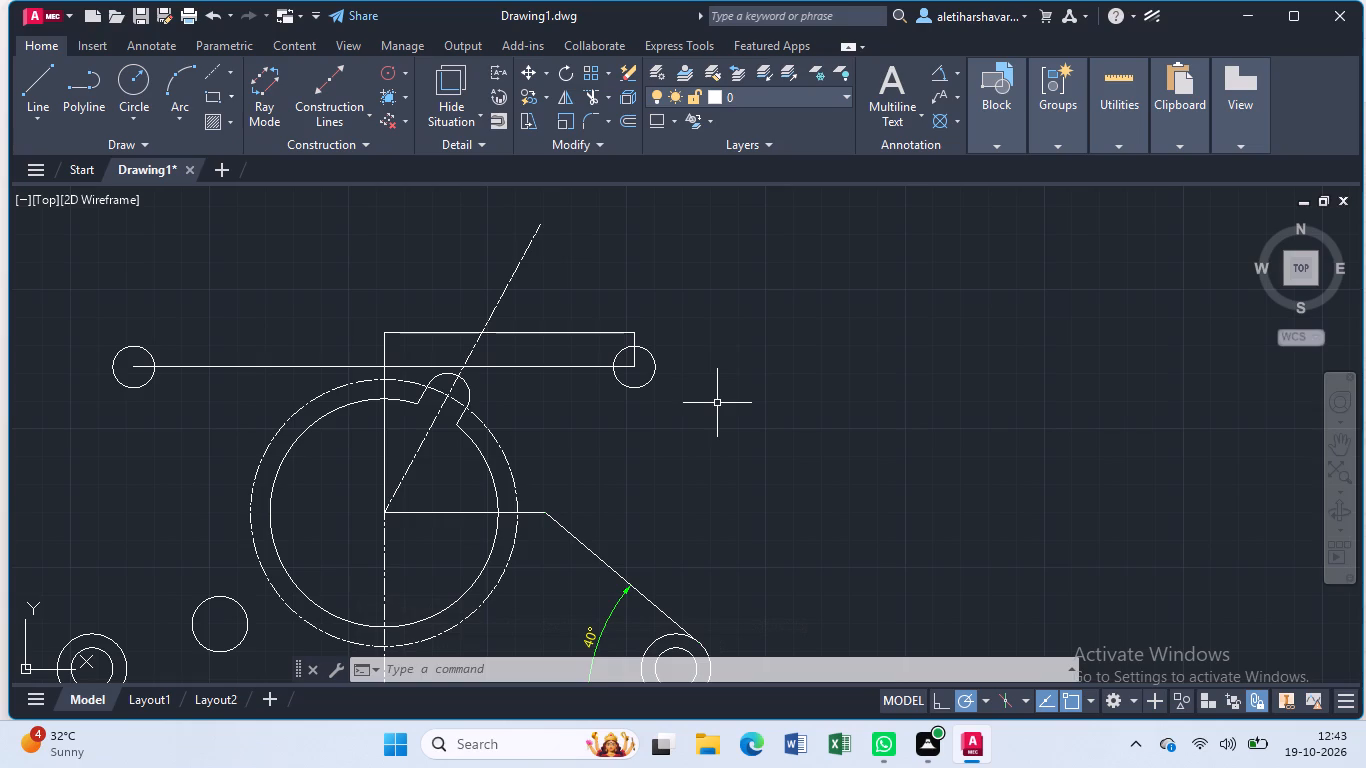
key(l)
key(Return)
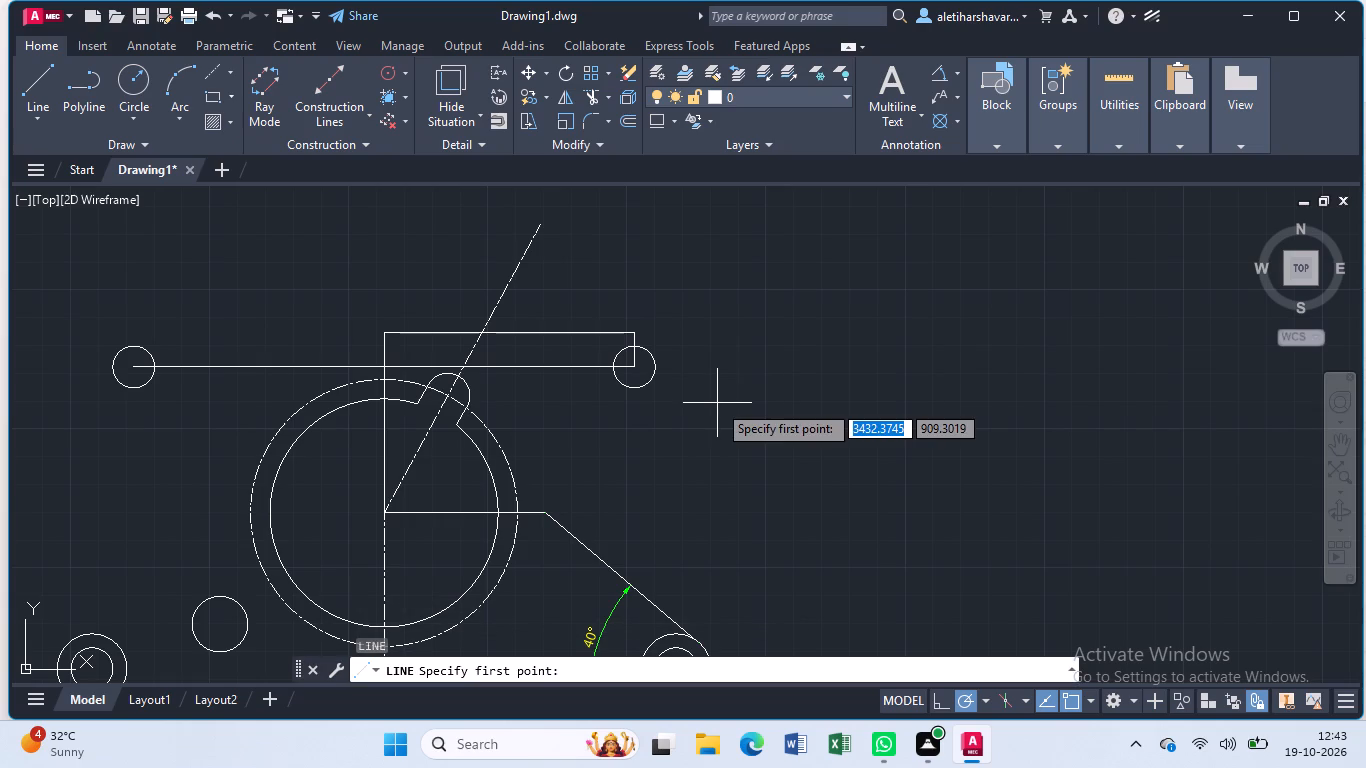
click(628, 335)
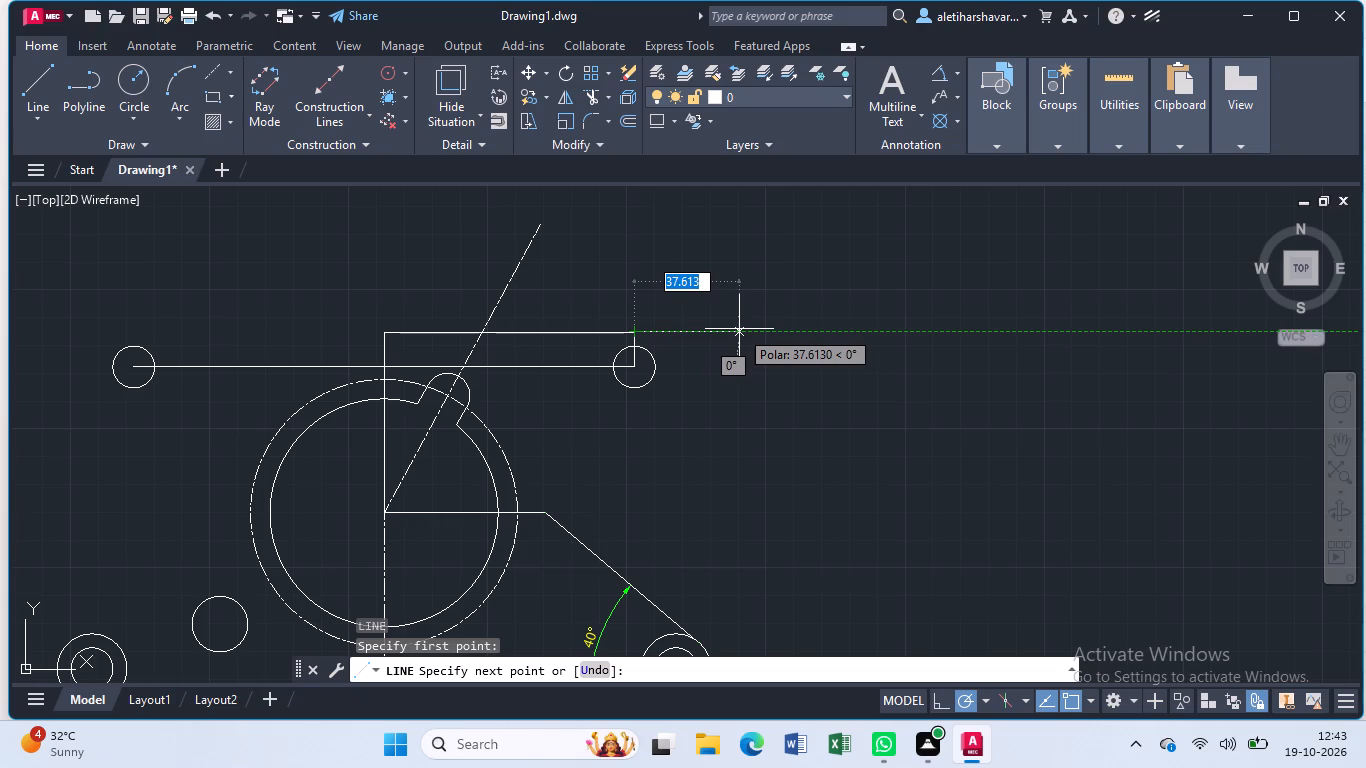
text(15)
key(Return)
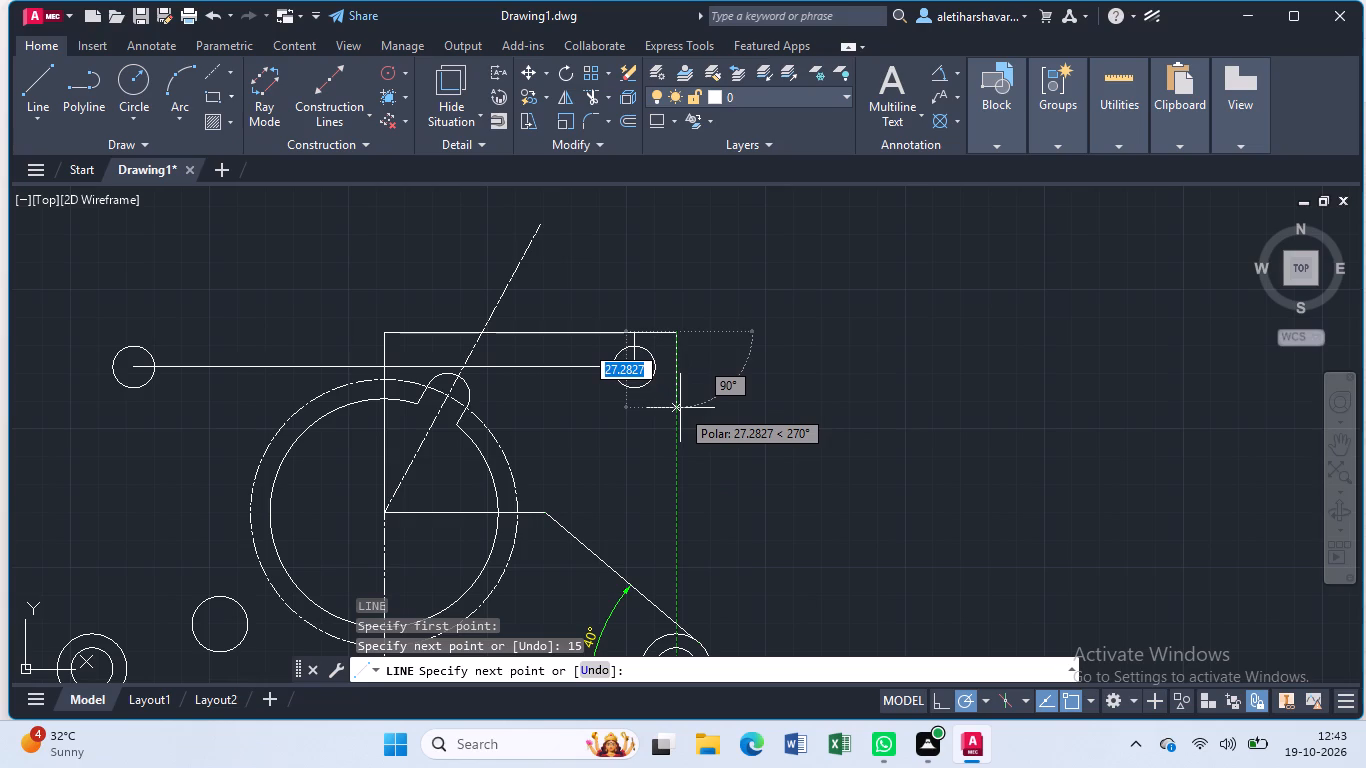
key(Escape)
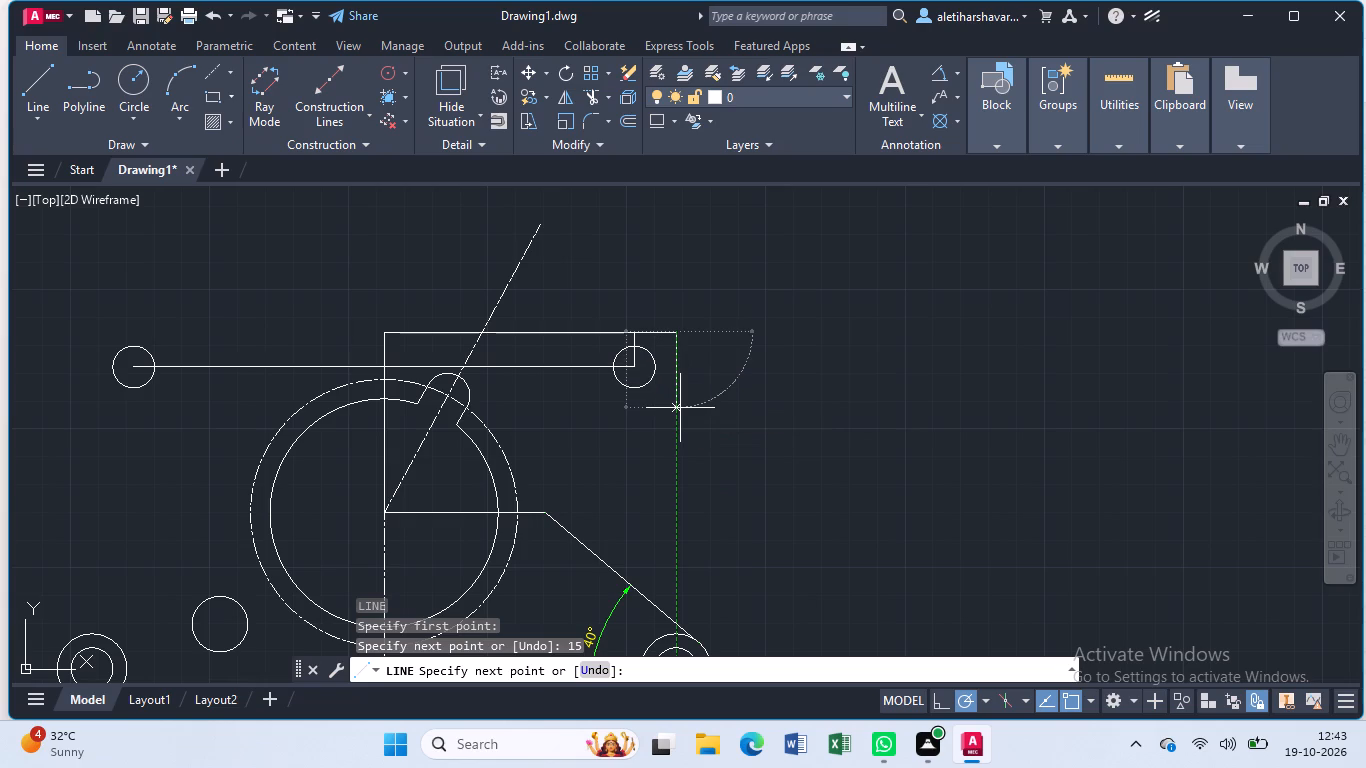
Draw a circle of radius 12.5 concentric with the radius 7.5 circle at the right end of the 180-long line.
key(c)
key(Return)
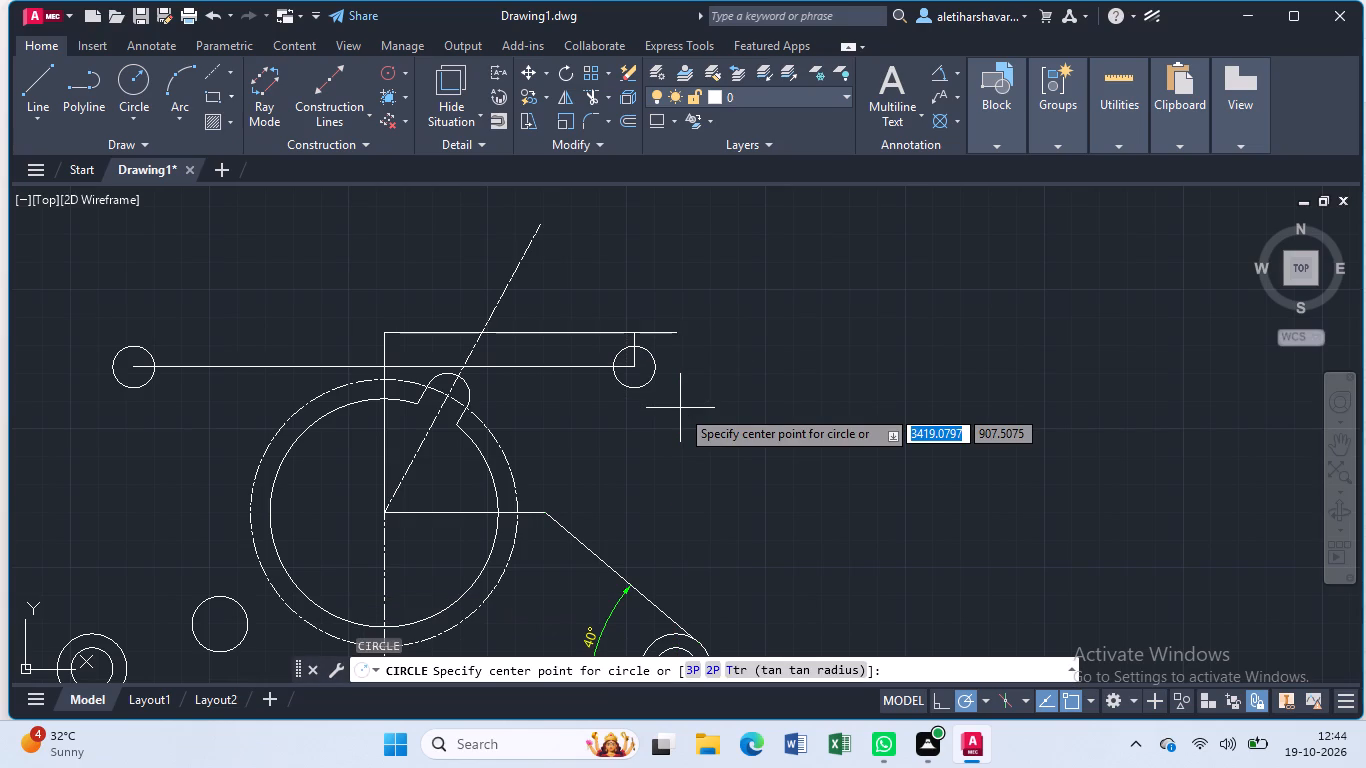
click(636, 369)
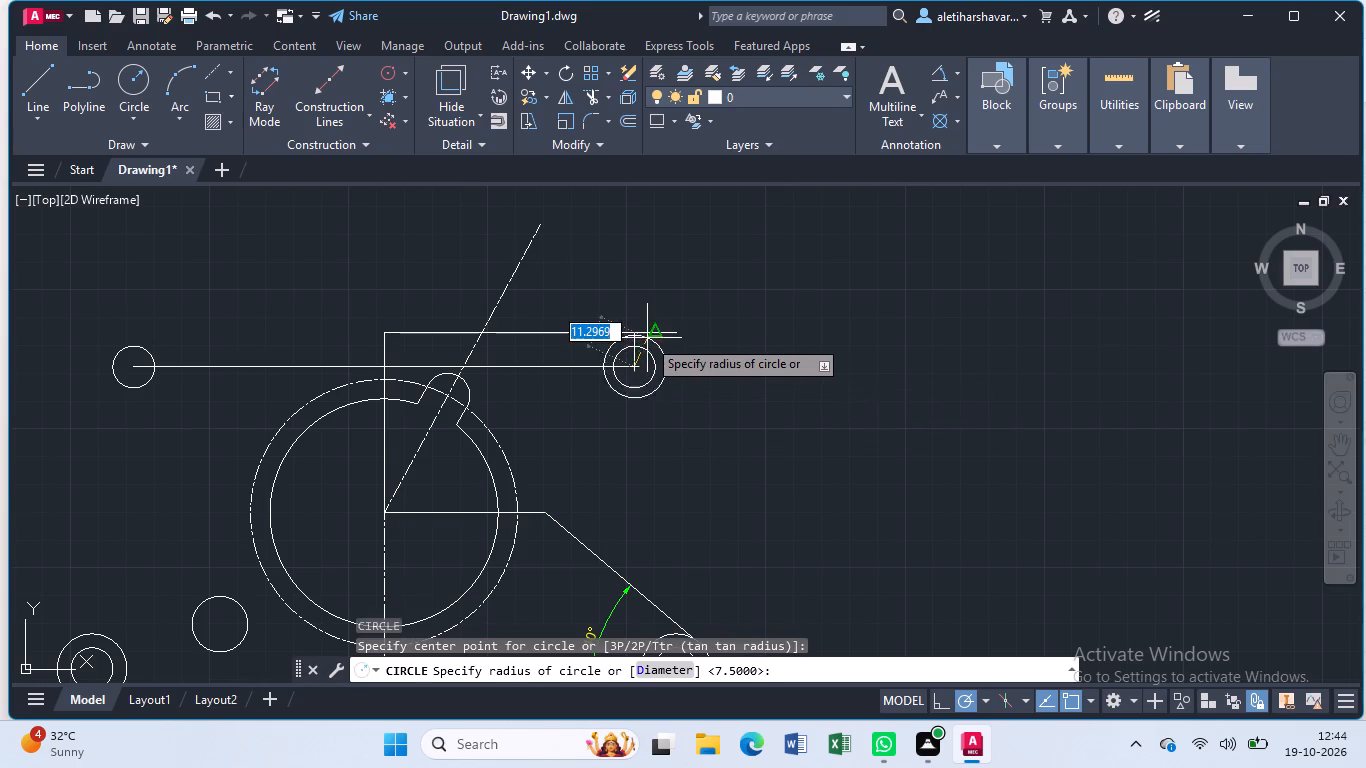
text(12.)
key(5)
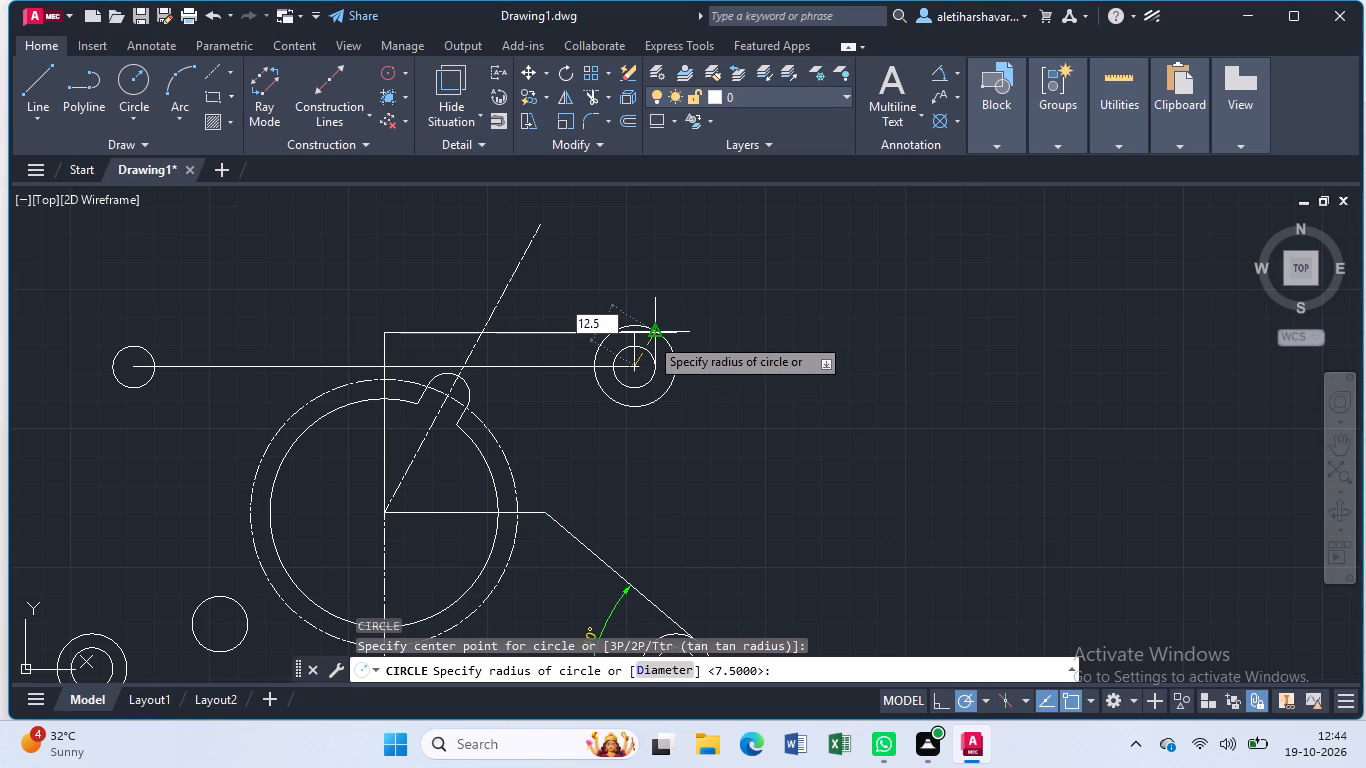
key(Return)
key(Escape)
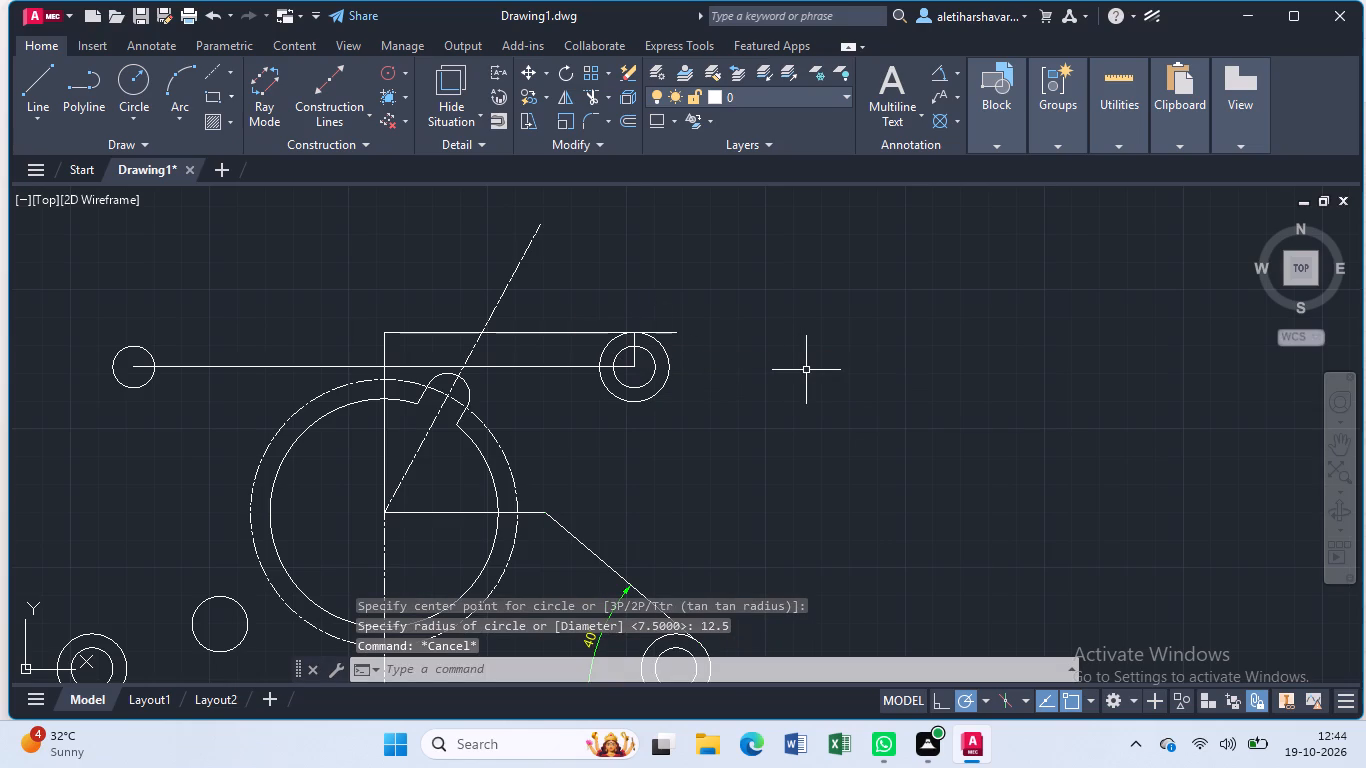
Trim the upper-left arc of the radius 12.5 circle between the 180-long line and the top line.
text(tr)
key(Return)
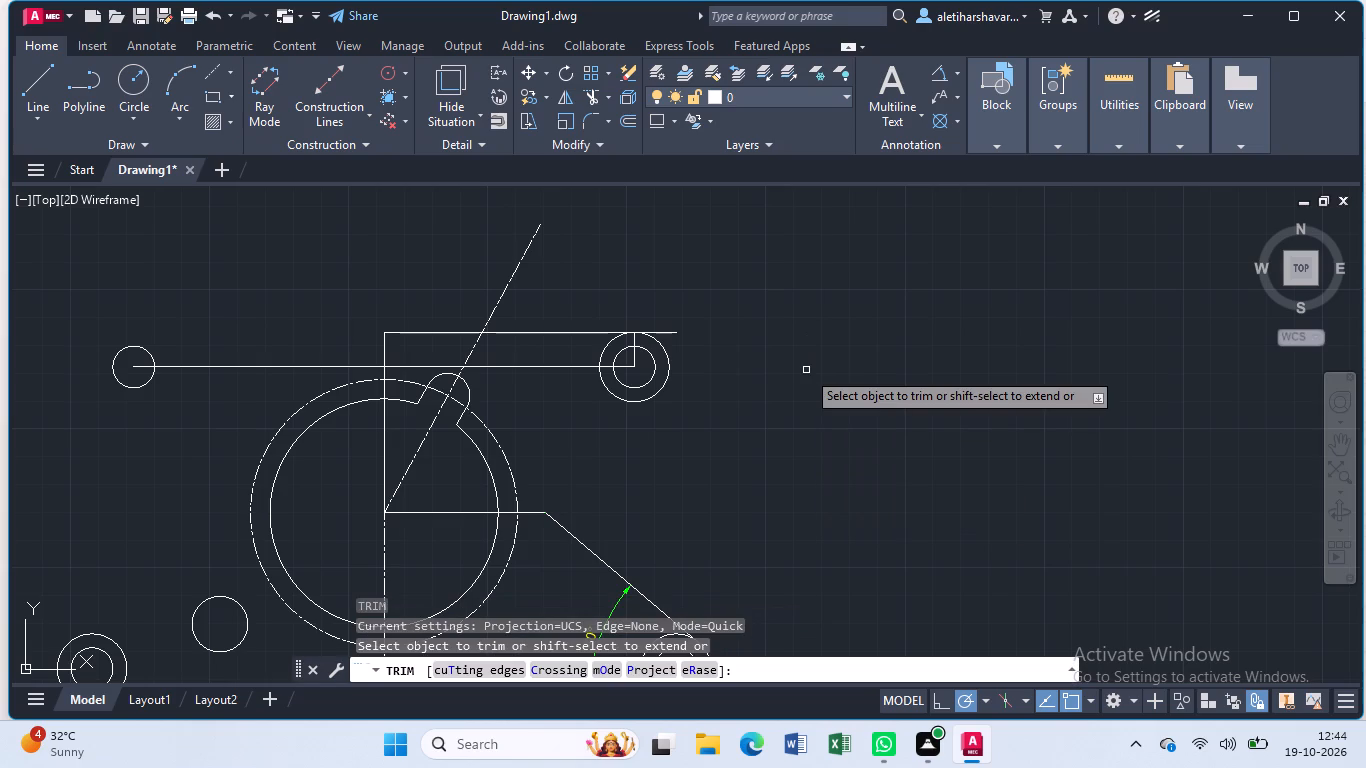
click(603, 355)
key(Escape)
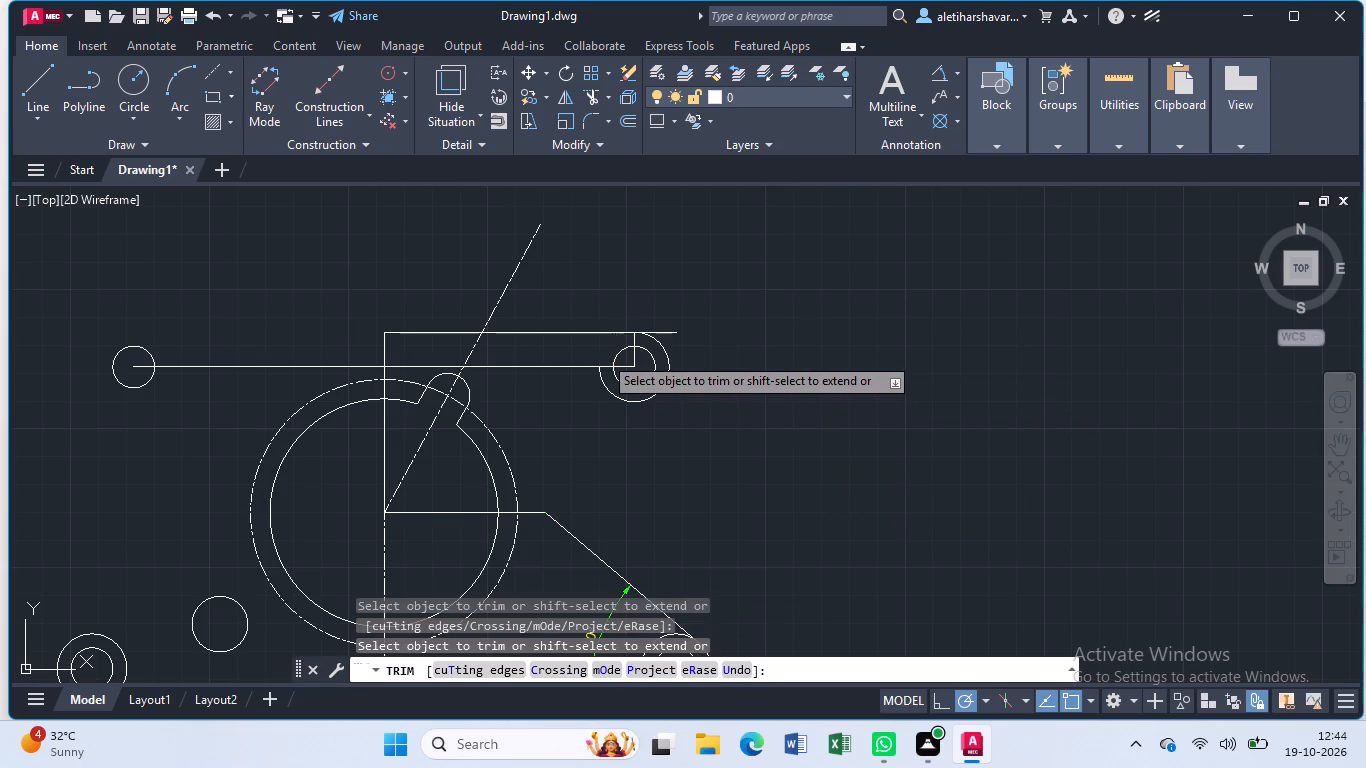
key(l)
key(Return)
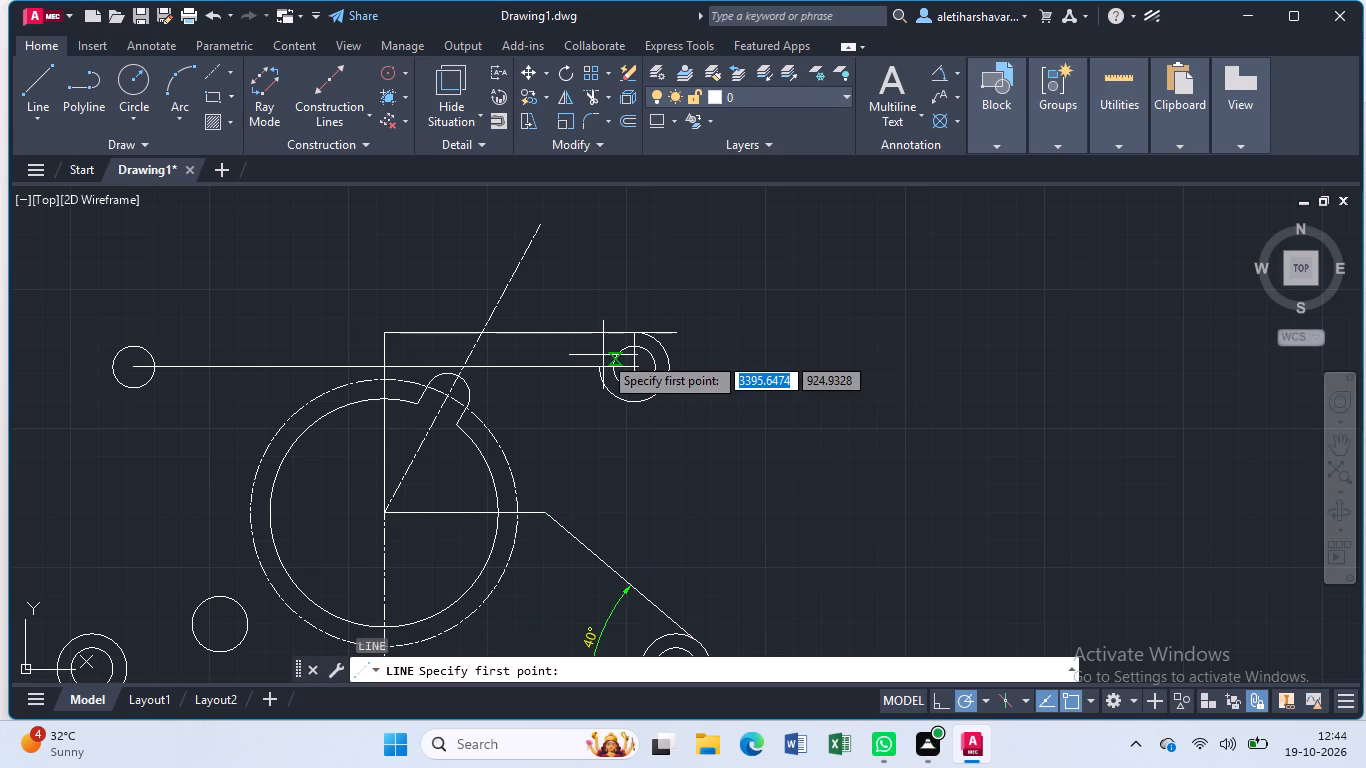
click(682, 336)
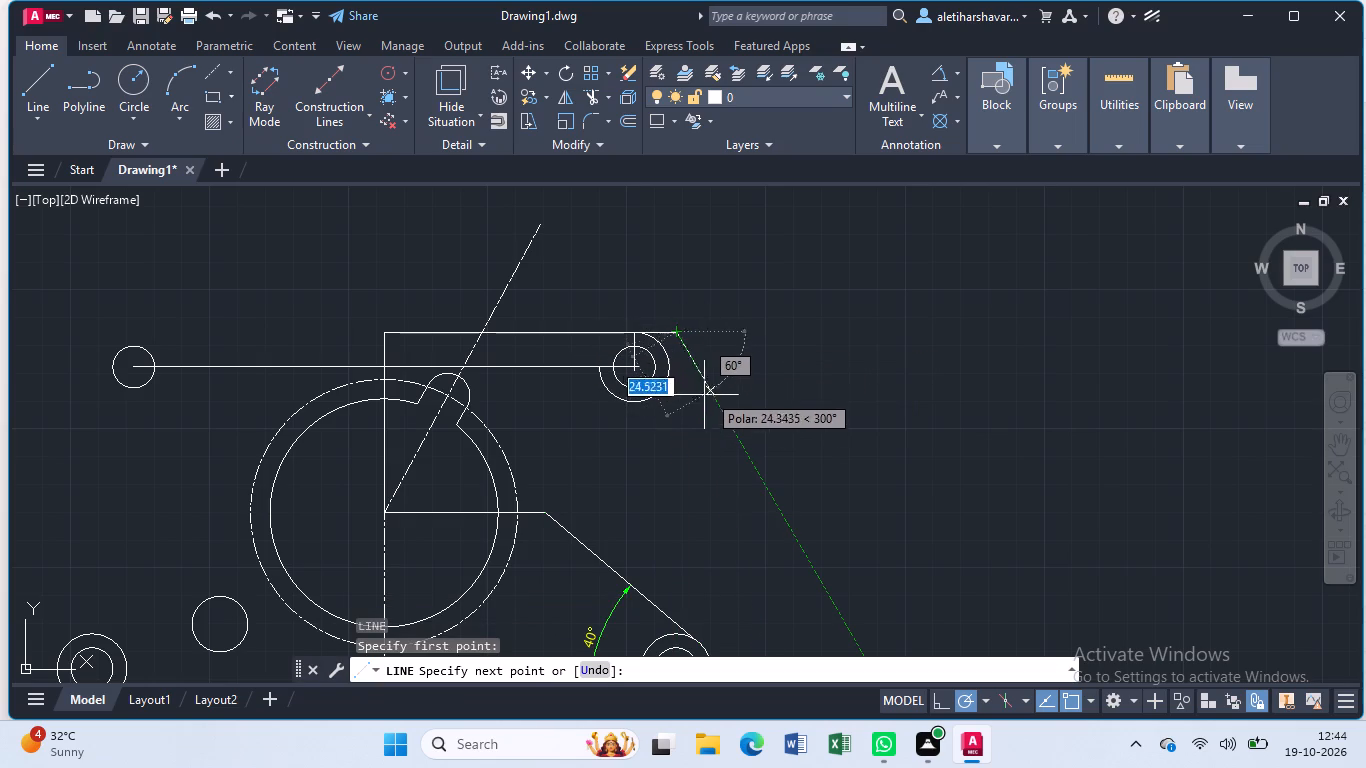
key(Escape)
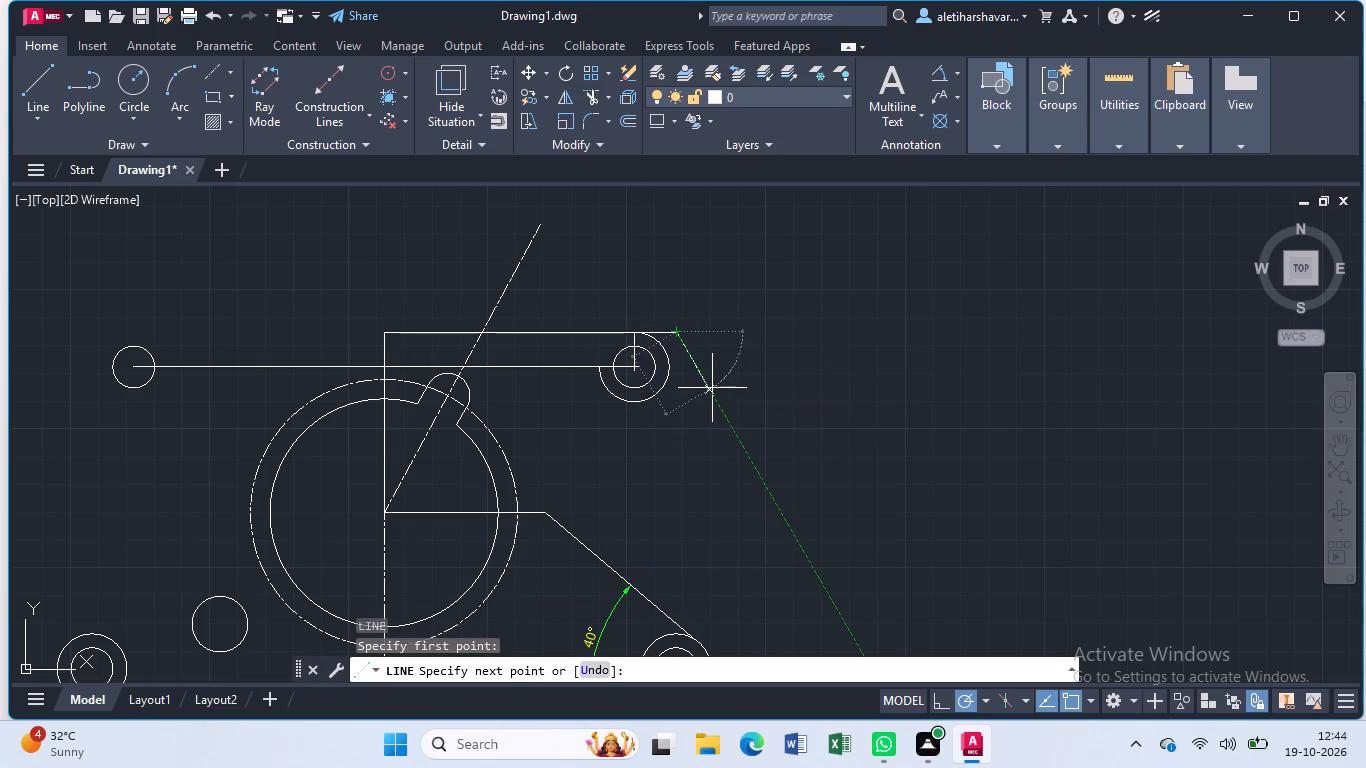
Draw a vertical line about 27 long upward from the right quadrant of the radius 12.5 arc, crossing the top line.
key(l)
key(Return)
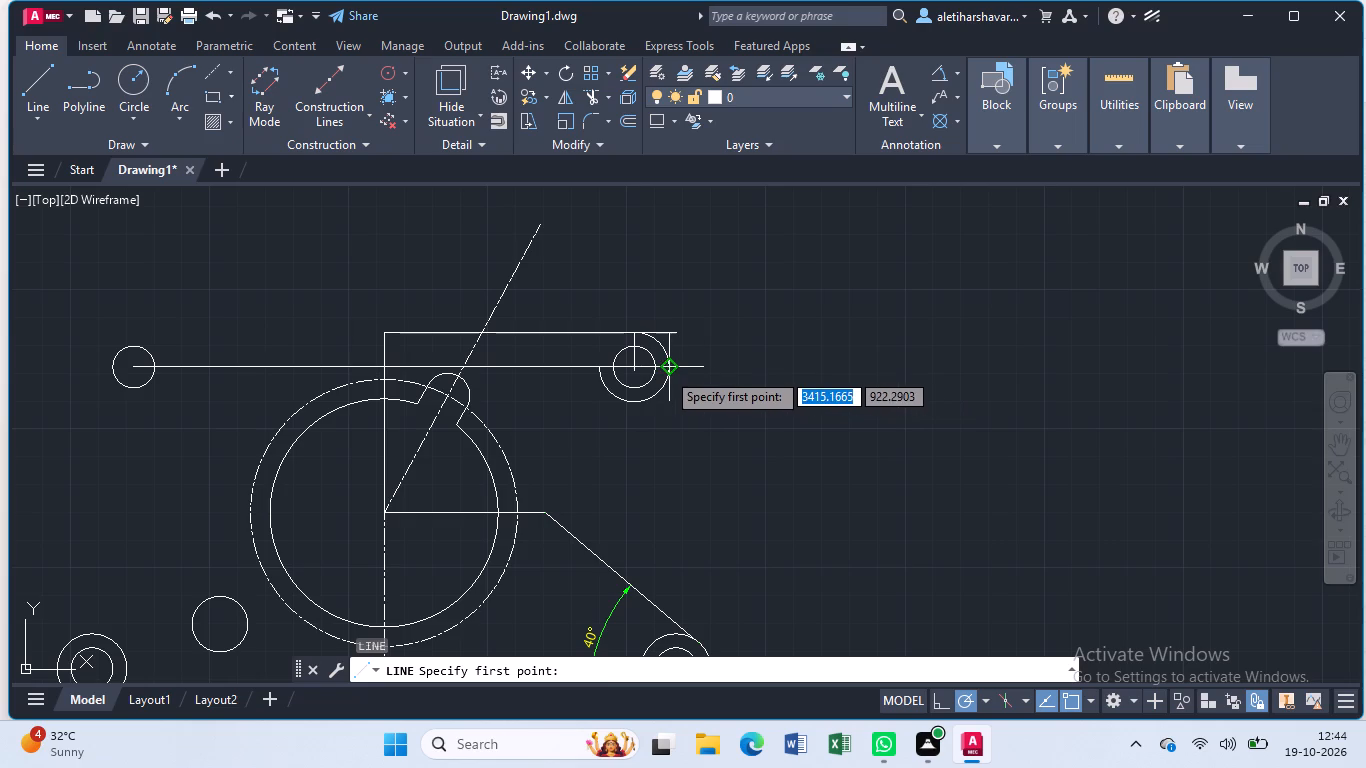
click(666, 371)
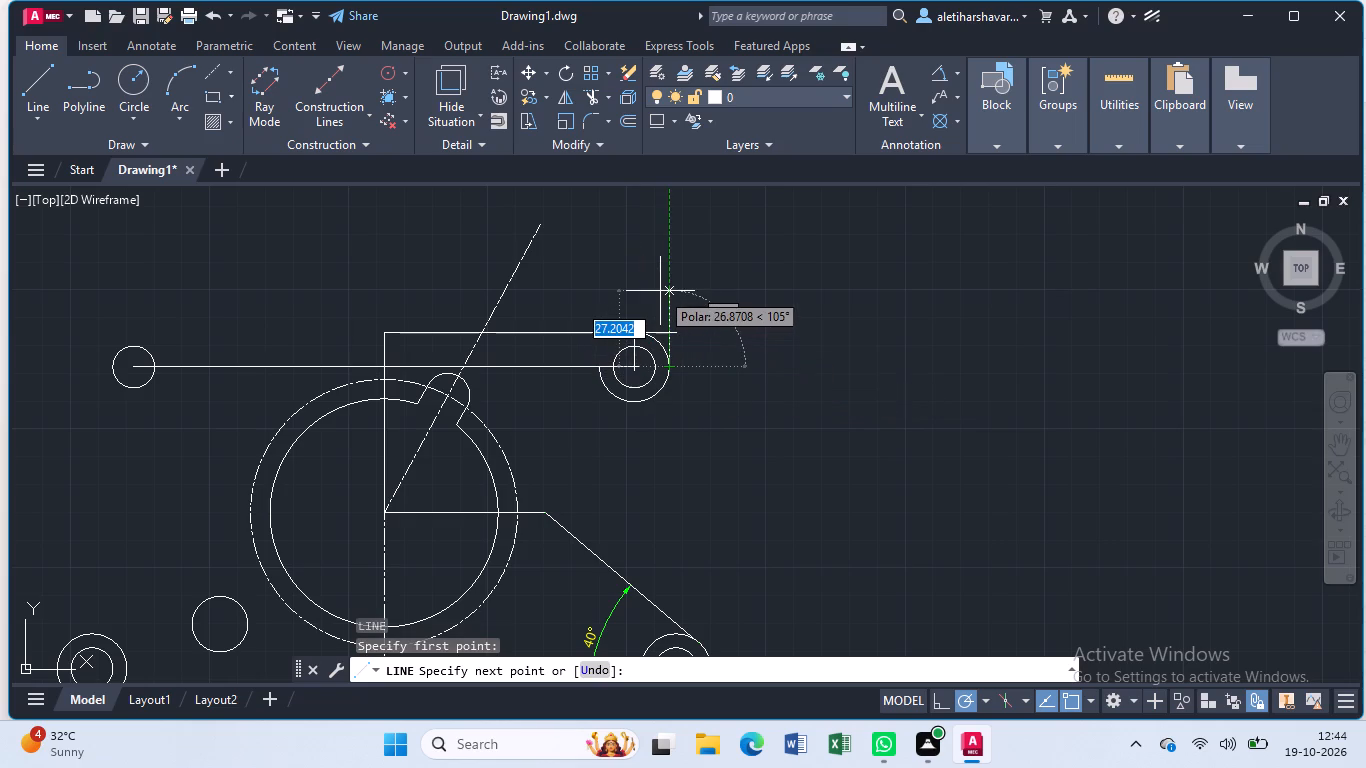
click(660, 291)
key(Escape)
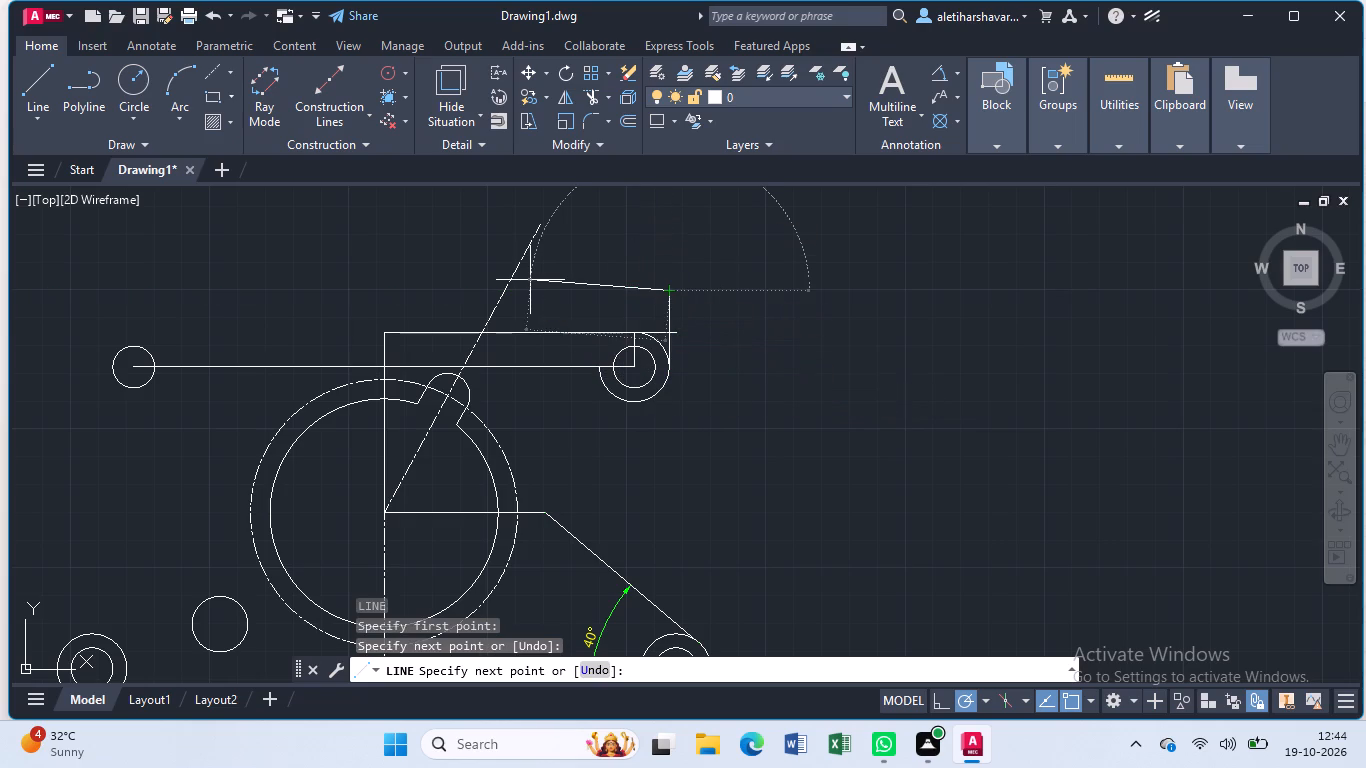
Trim the upper-right arc and the overhanging ends of the vertical line and top line to form a square corner.
text(tr)
key(Return)
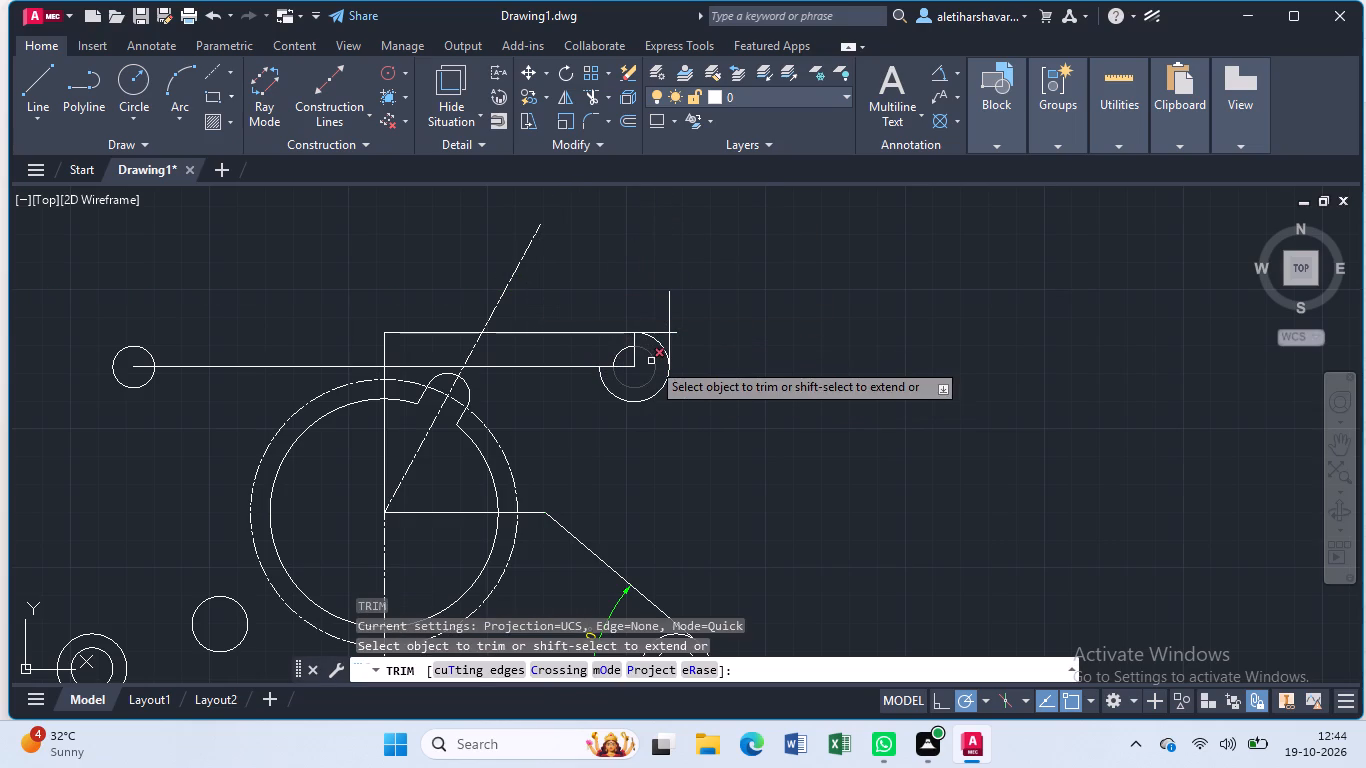
click(659, 348)
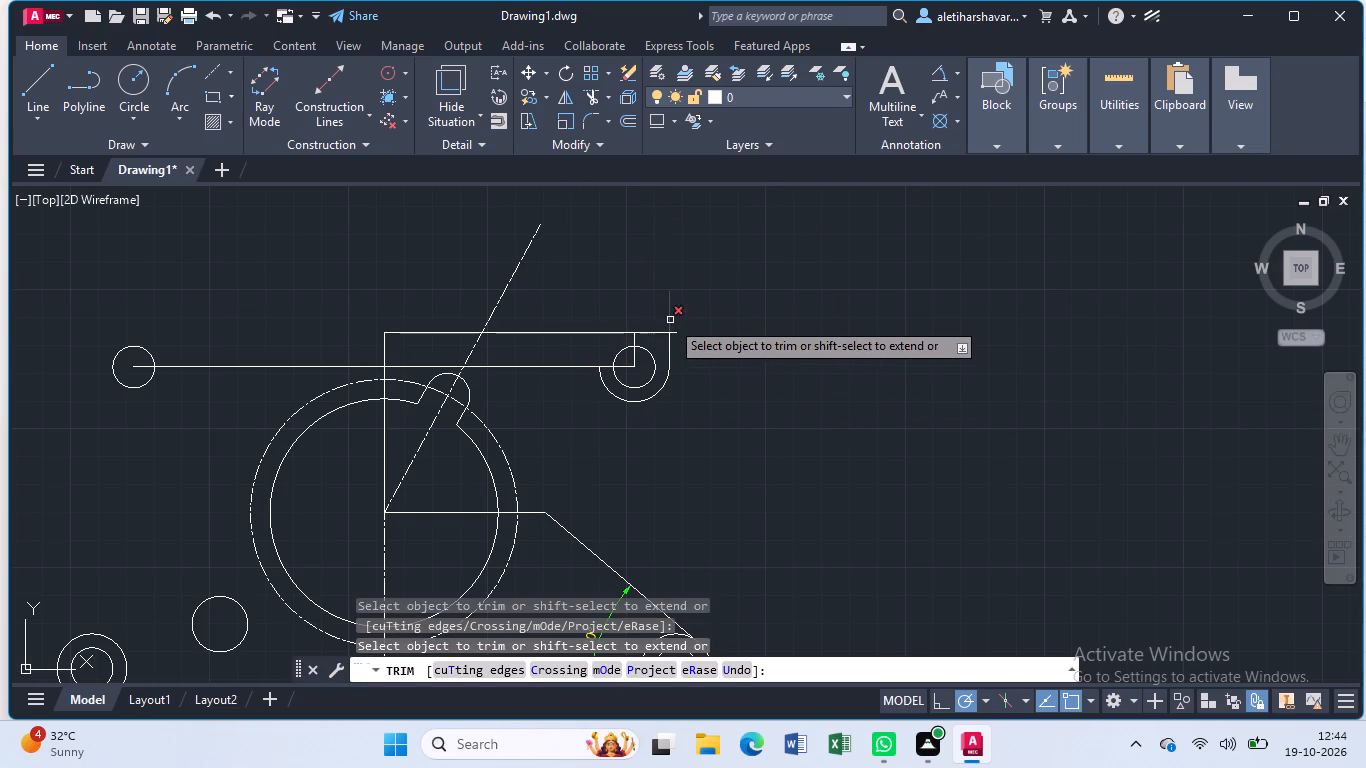
click(670, 320)
click(677, 335)
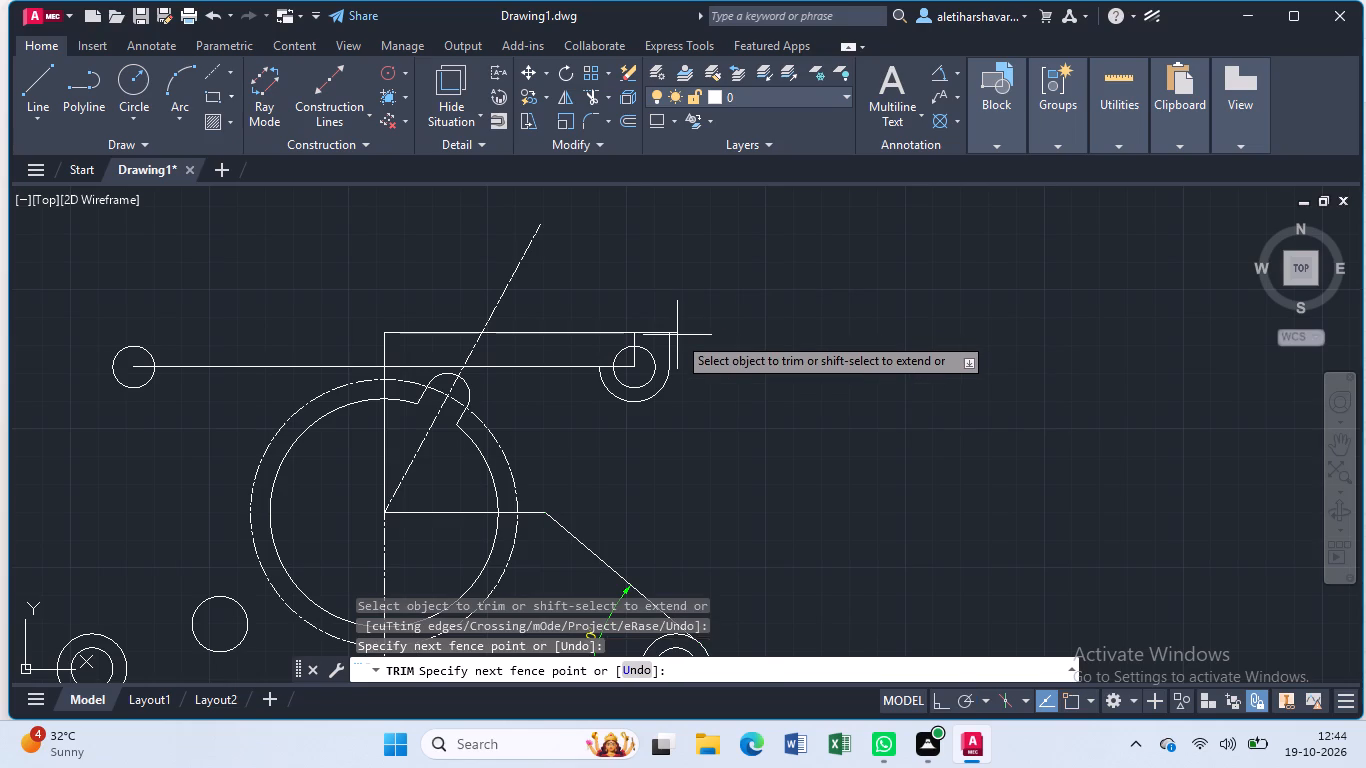
click(672, 333)
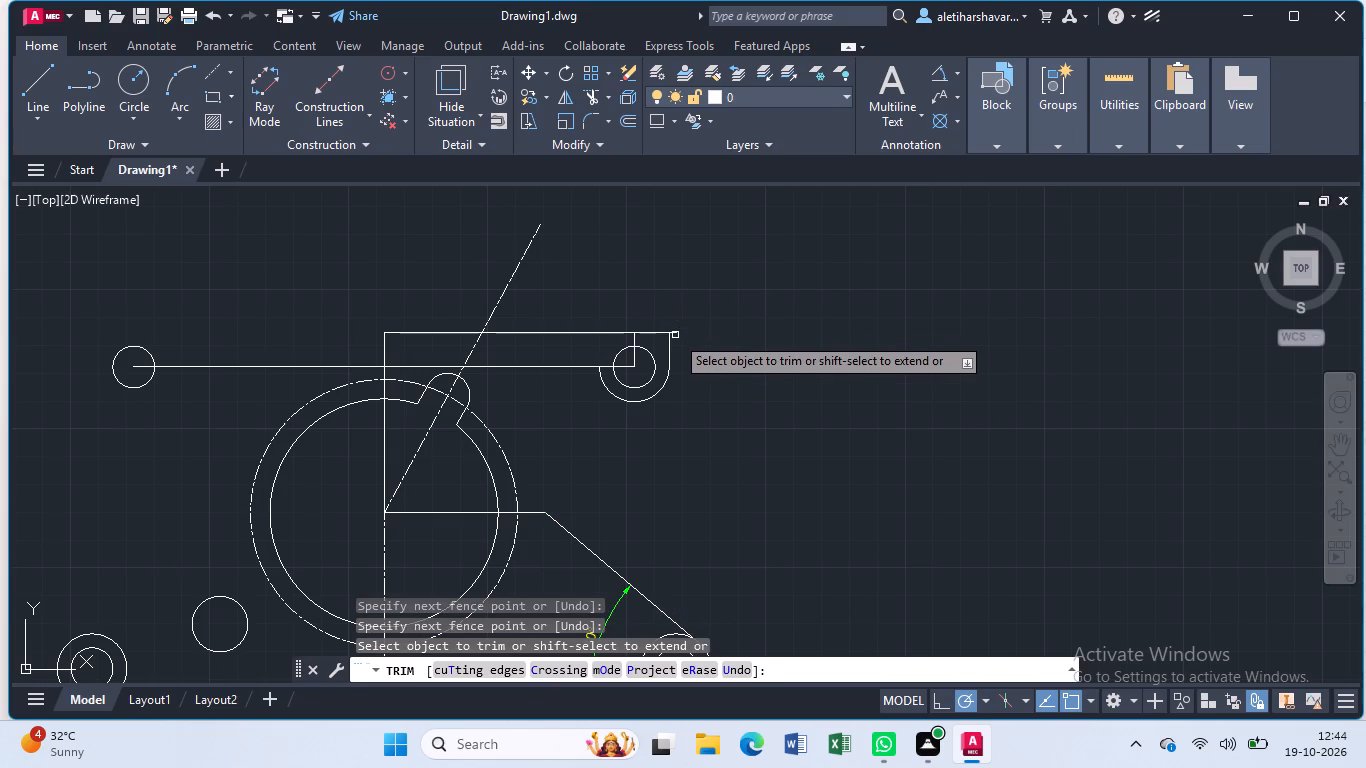
click(675, 331)
key(Escape)
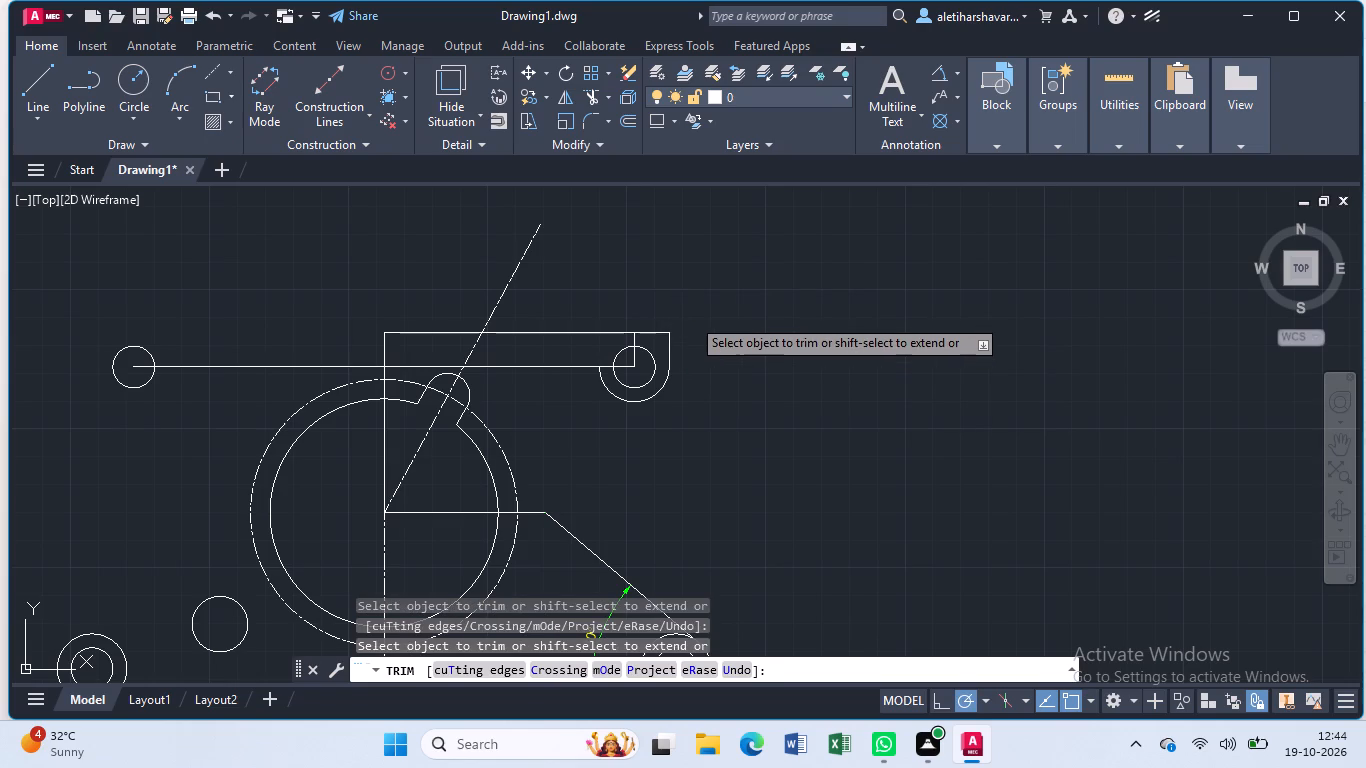
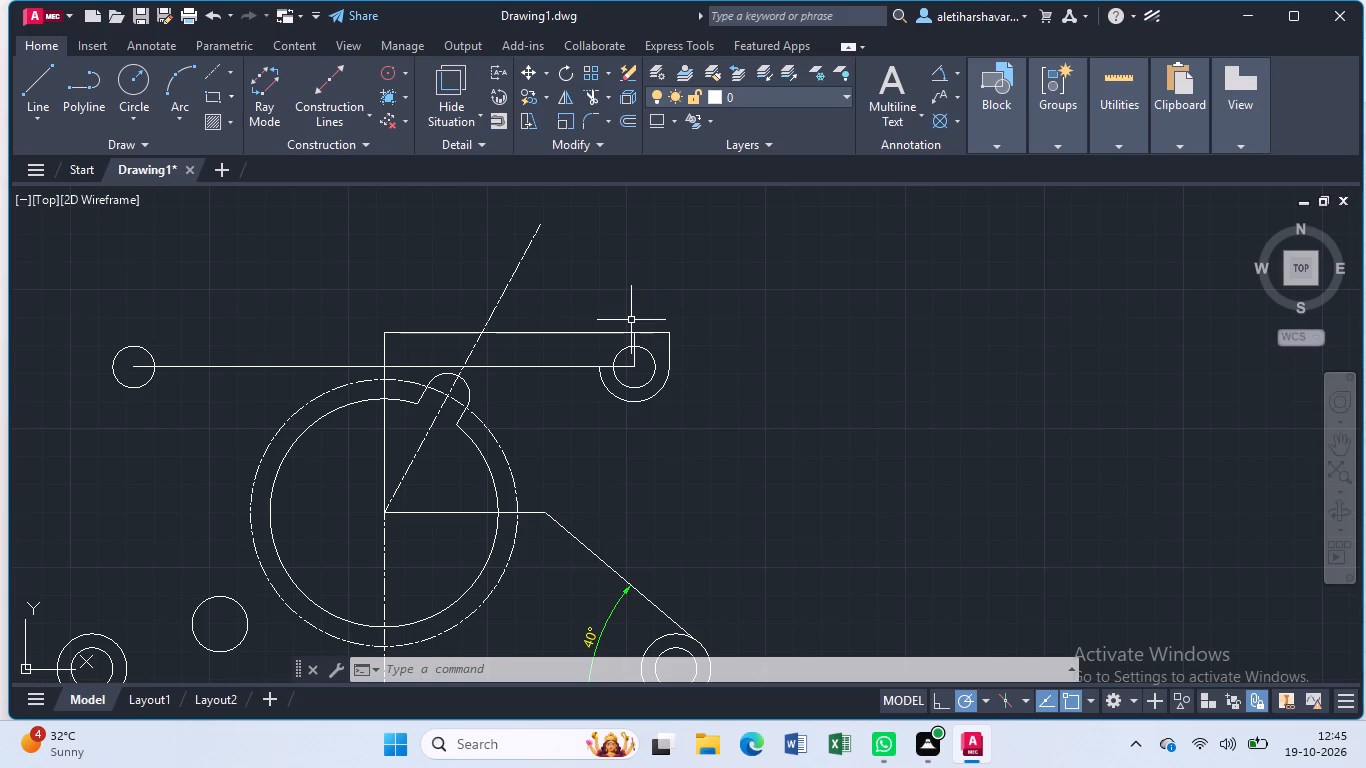
Draw a vertical line about 41 long upward from the junction of the central horizontal line and the 40° sloped side.
click(36, 79)
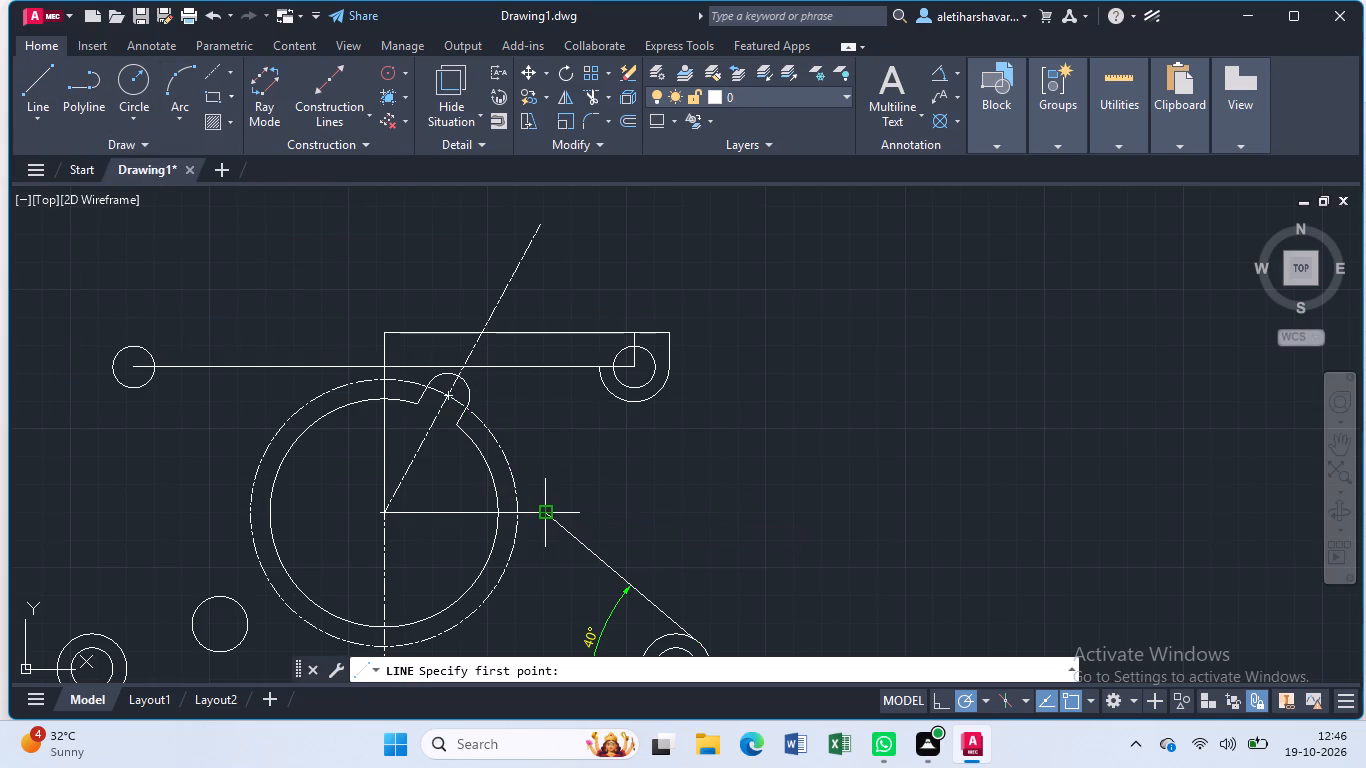
click(549, 513)
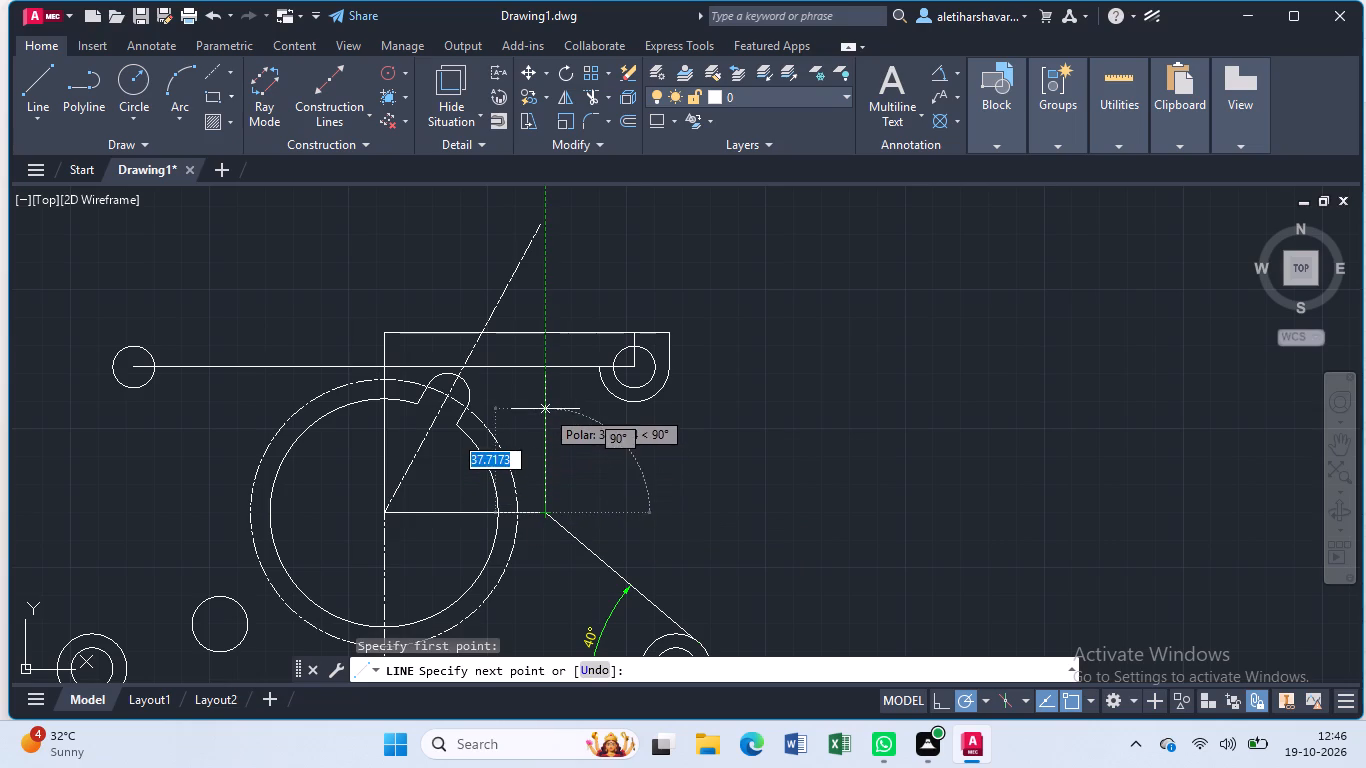
click(545, 399)
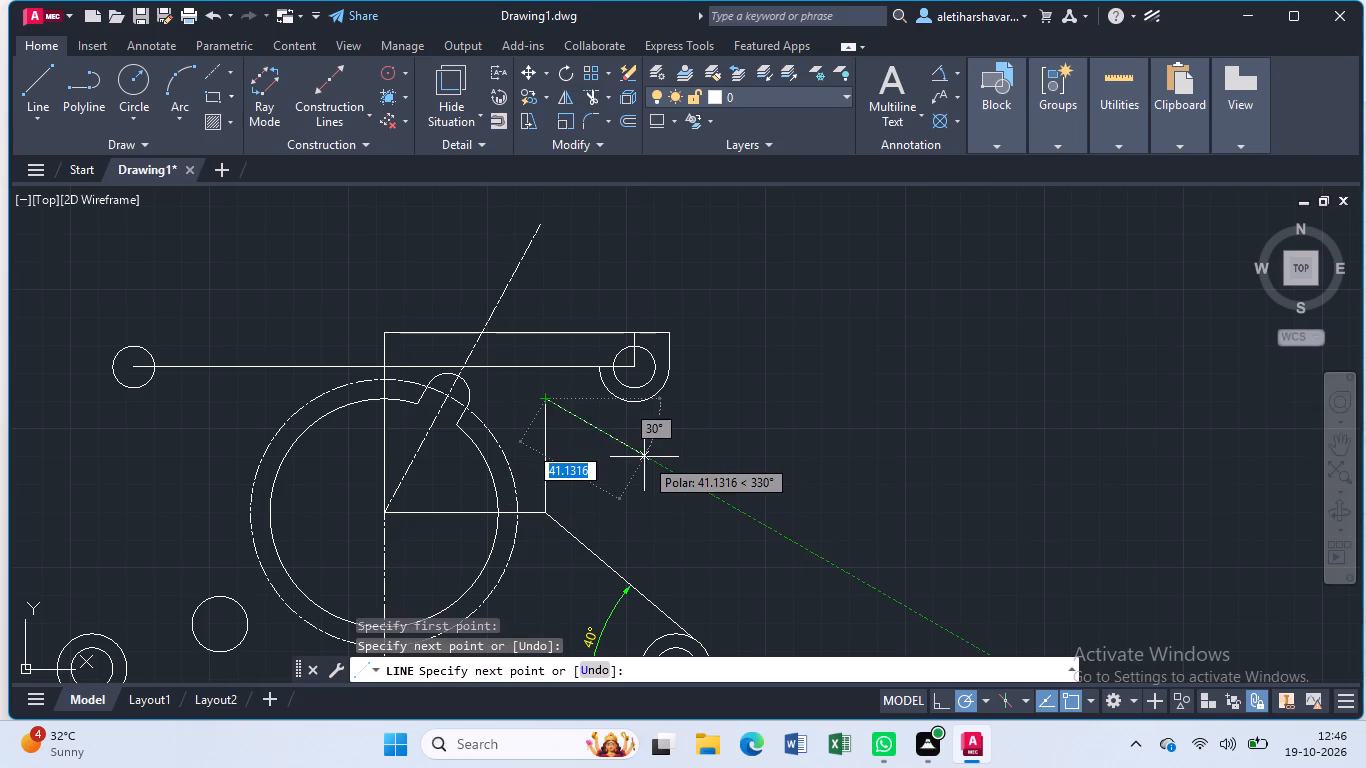
key(Escape)
Fillet the corner between the new vertical line and the 40° sloped side with radius 12.5, without adding a dimension.
key(f)
key(Return)
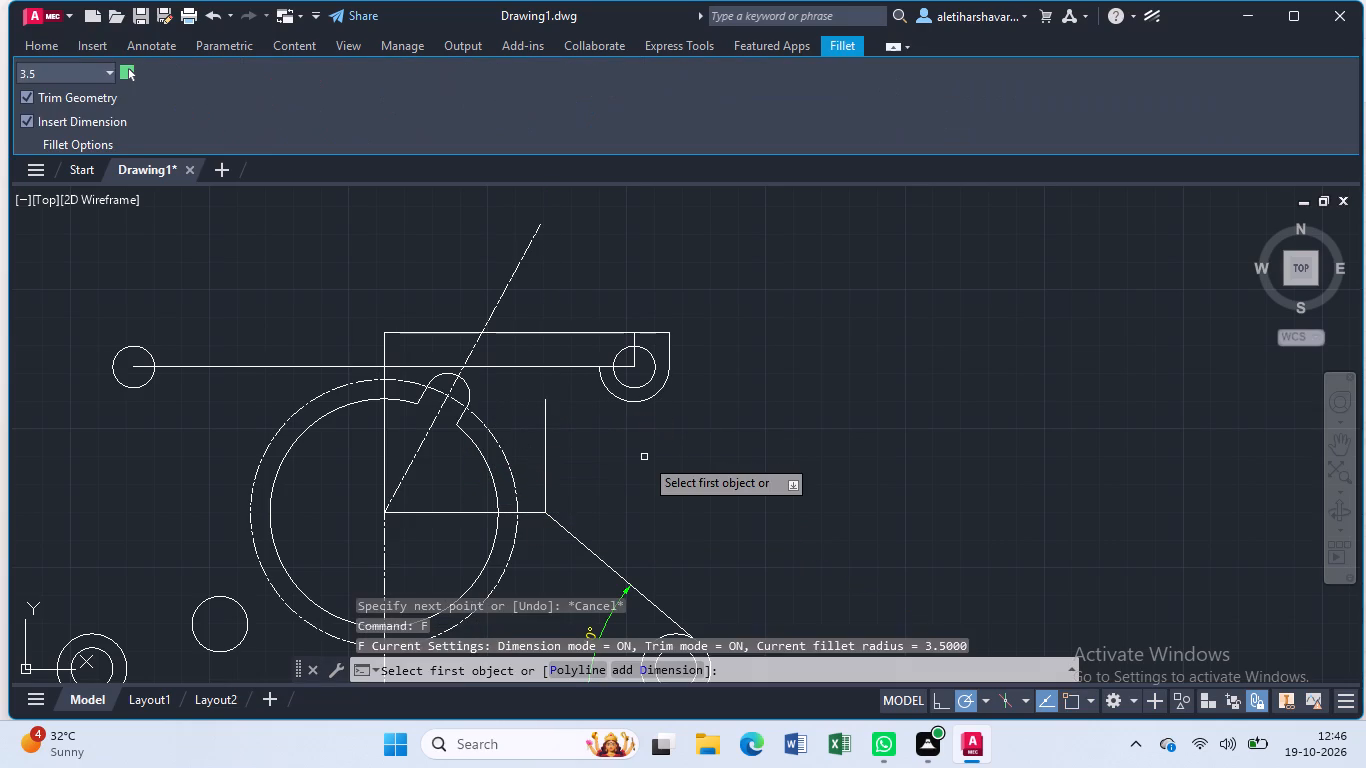
click(114, 68)
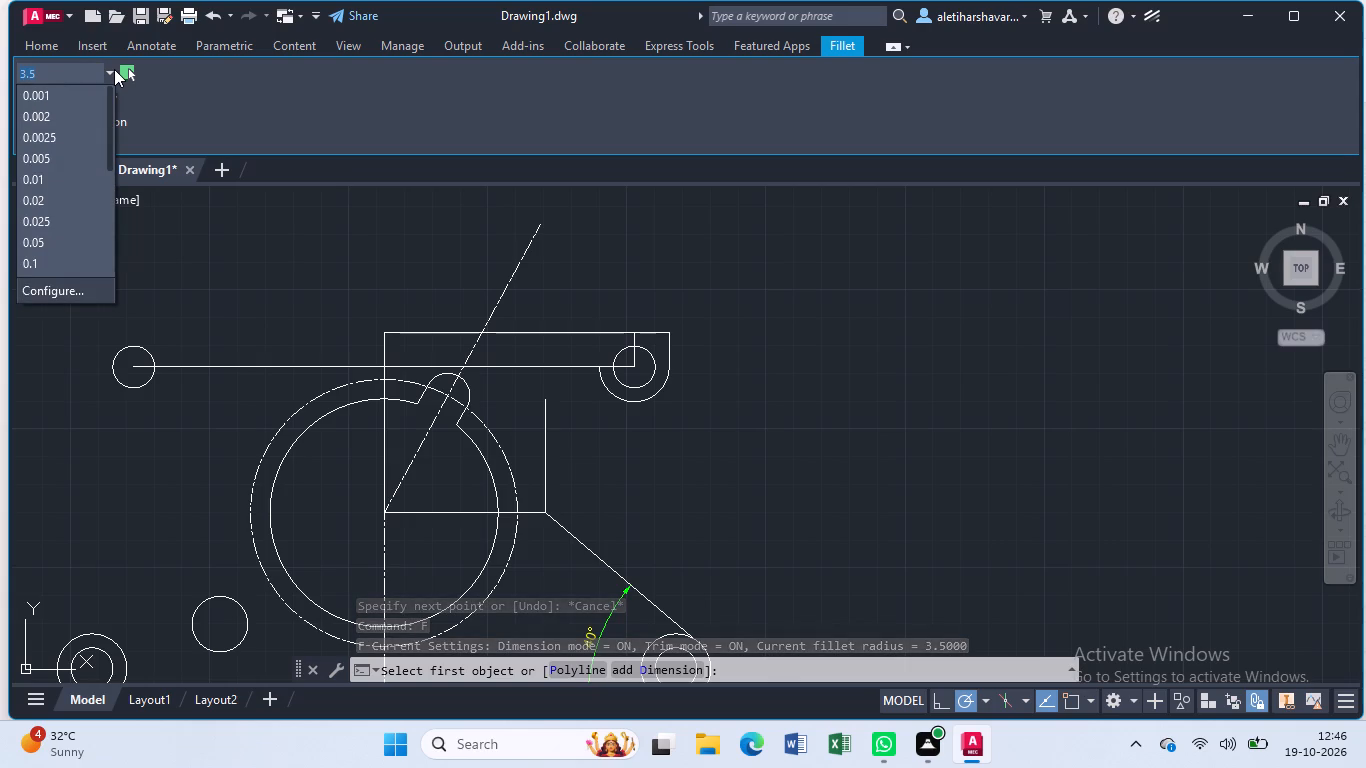
key(BackSpace)
text(12)
text(.5)
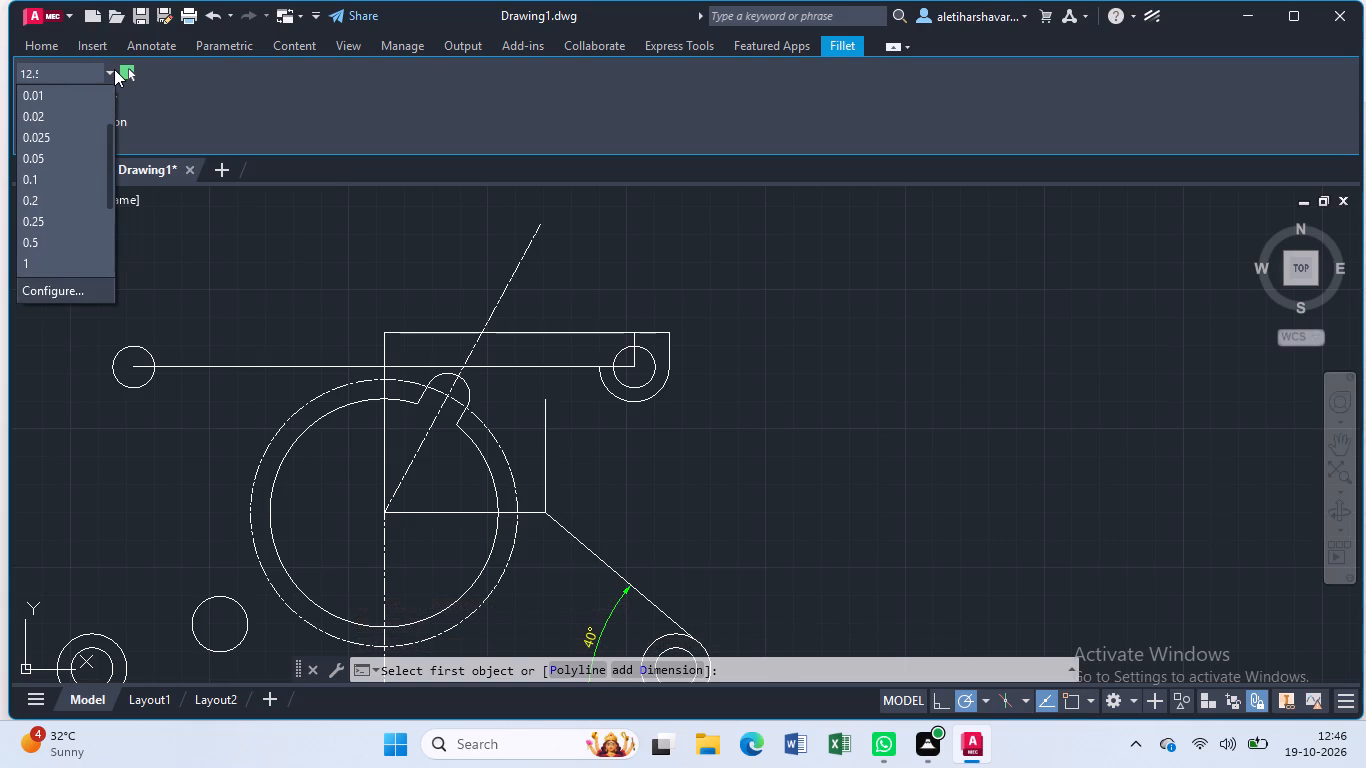
key(Return)
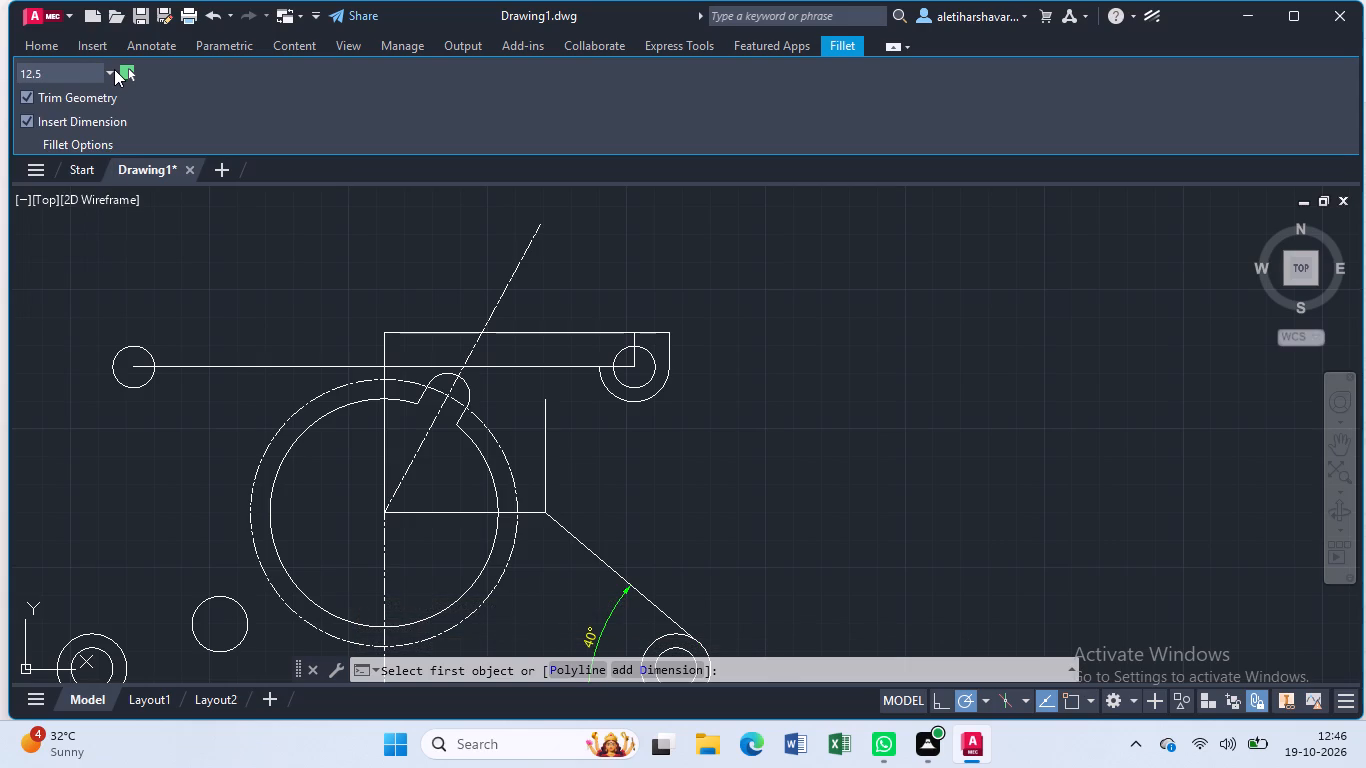
click(95, 73)
key(BackSpace)
text(12)
text(.5)
key(Return)
click(543, 481)
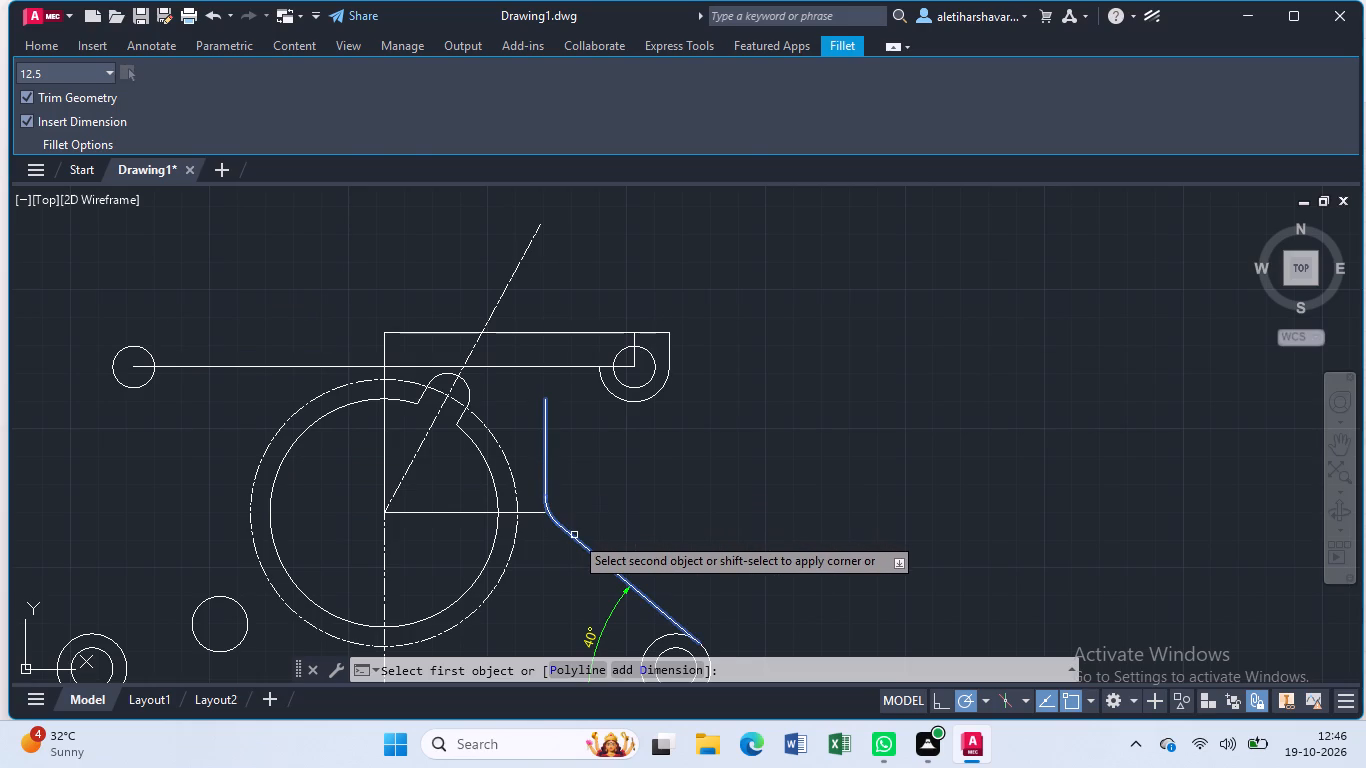
click(574, 535)
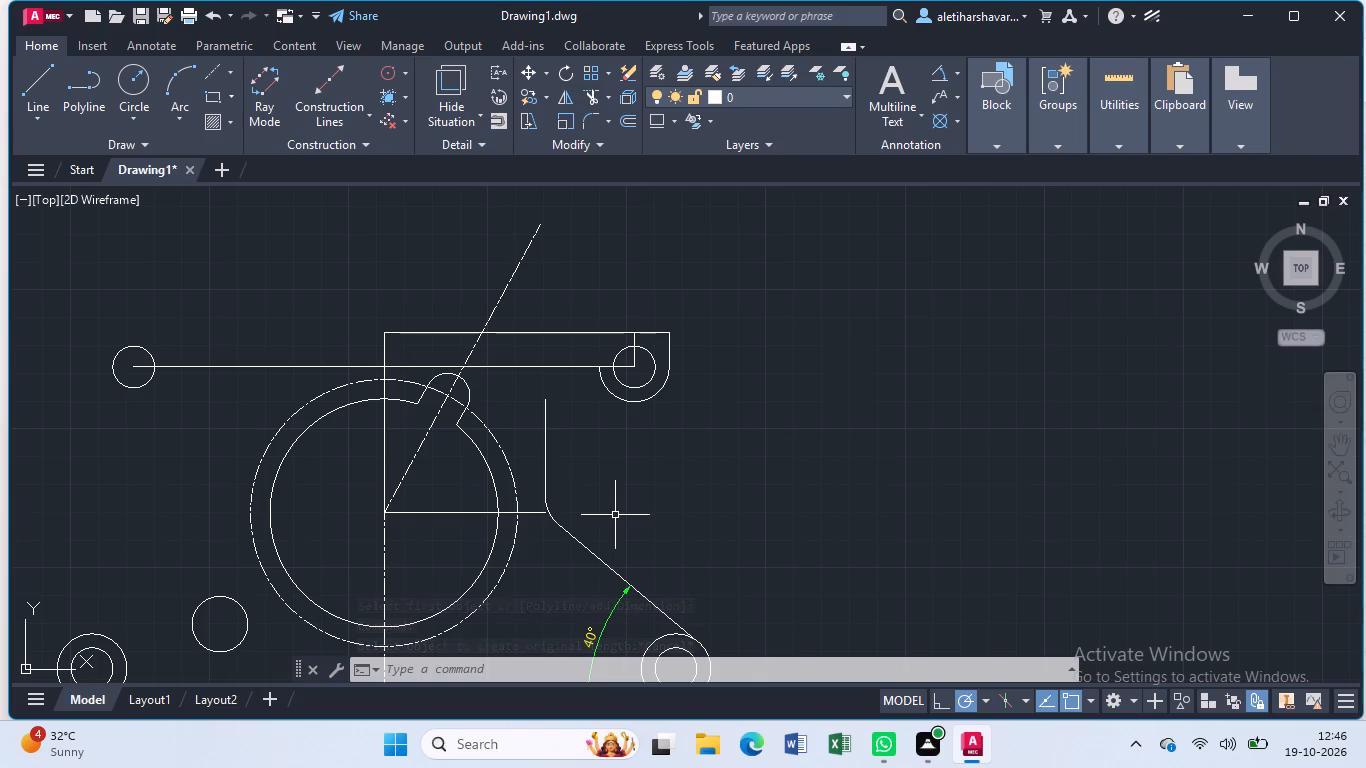
key(Escape)
Draw an inclined line about 36 long from the bottom quadrant of the upper arm's radius 12.5 arc, down and left past the vertical line.
key(l)
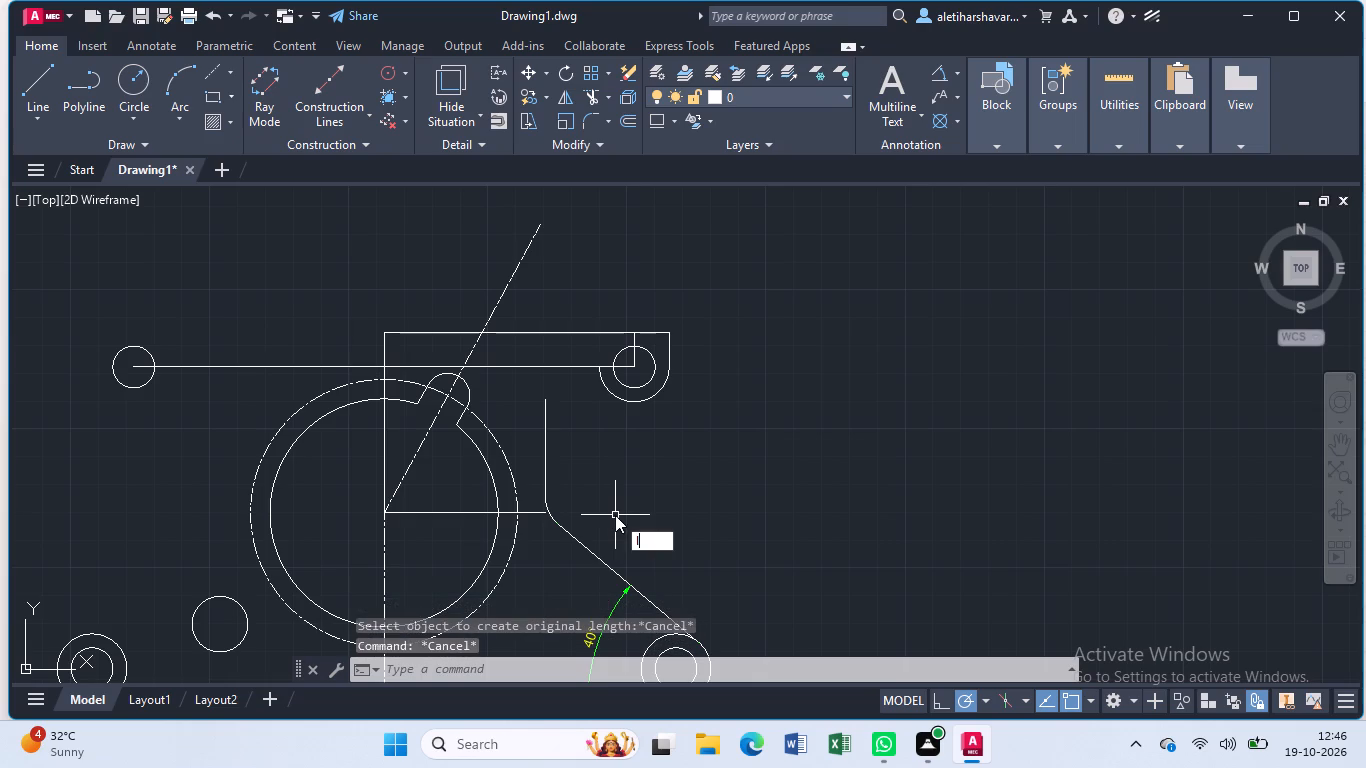
key(Return)
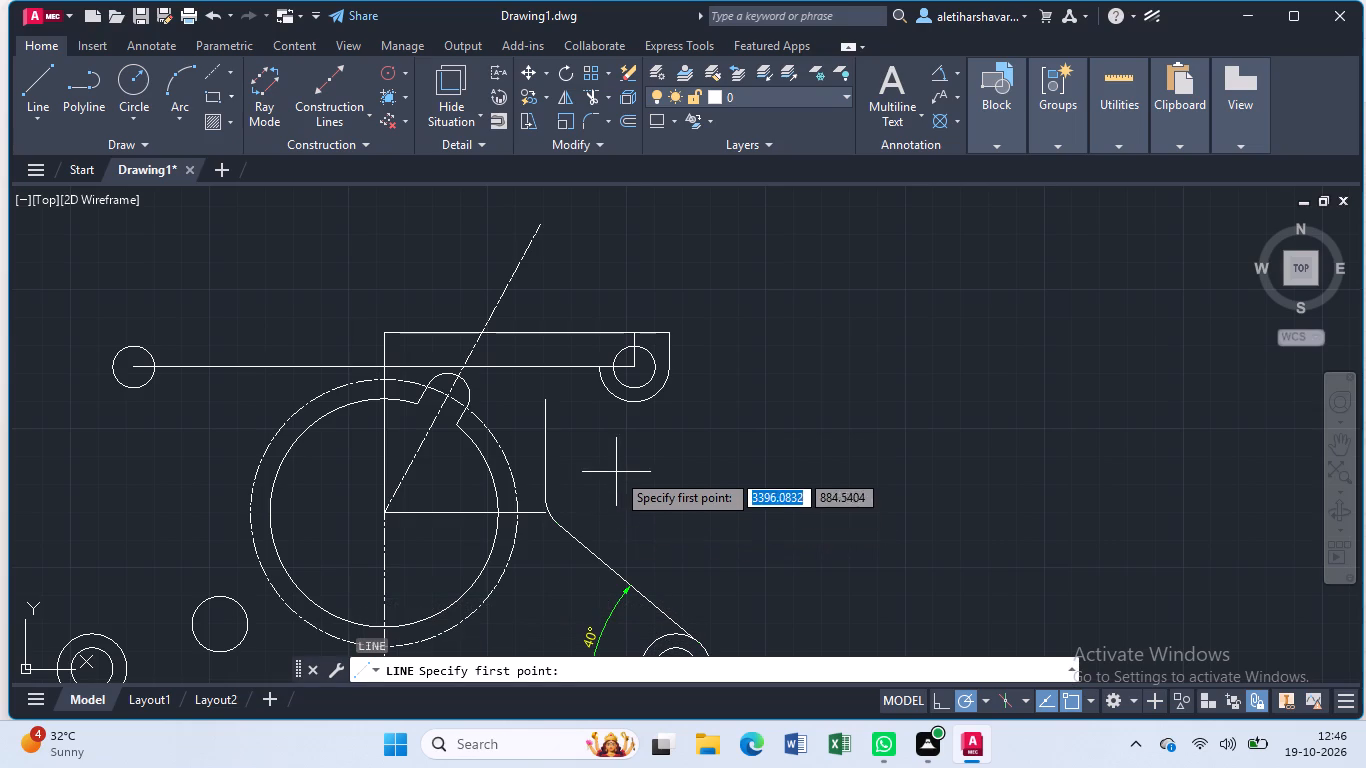
click(636, 403)
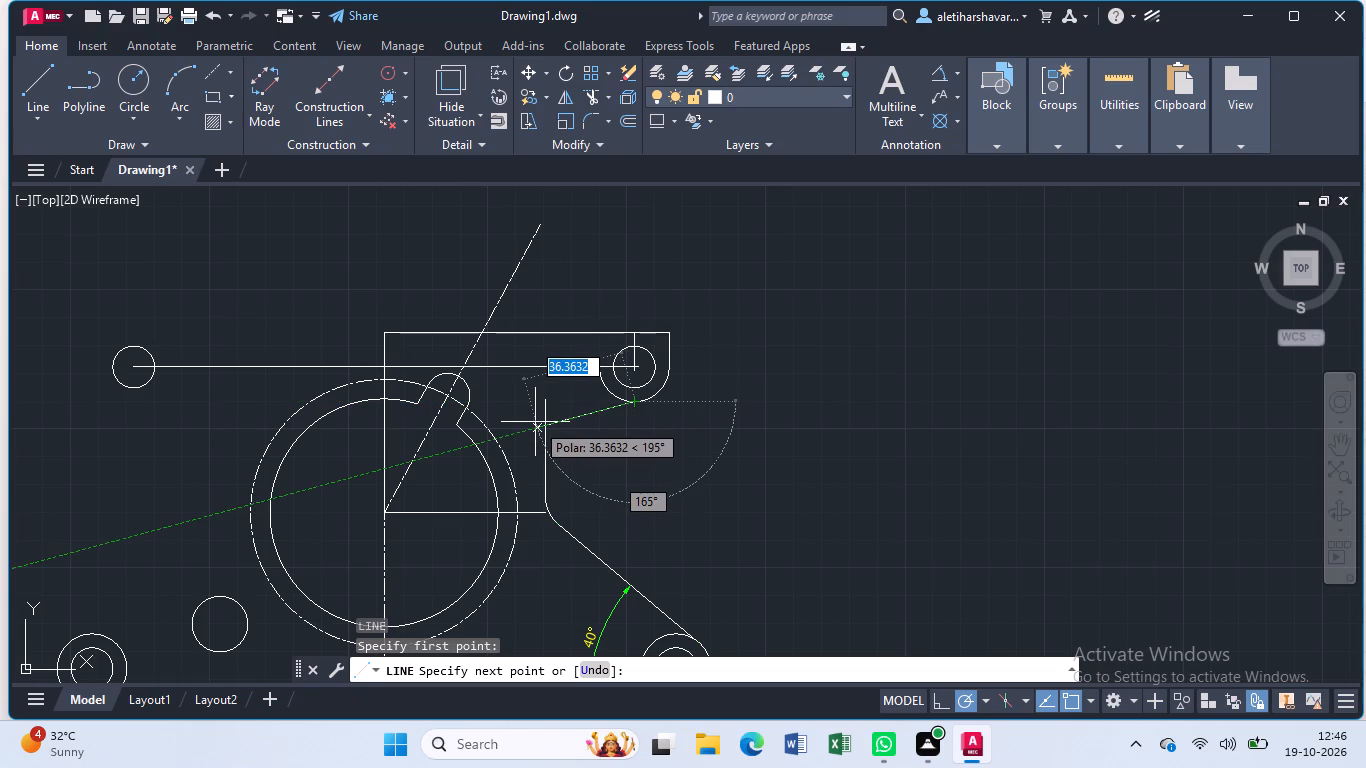
scroll(535, 422, up, 3)
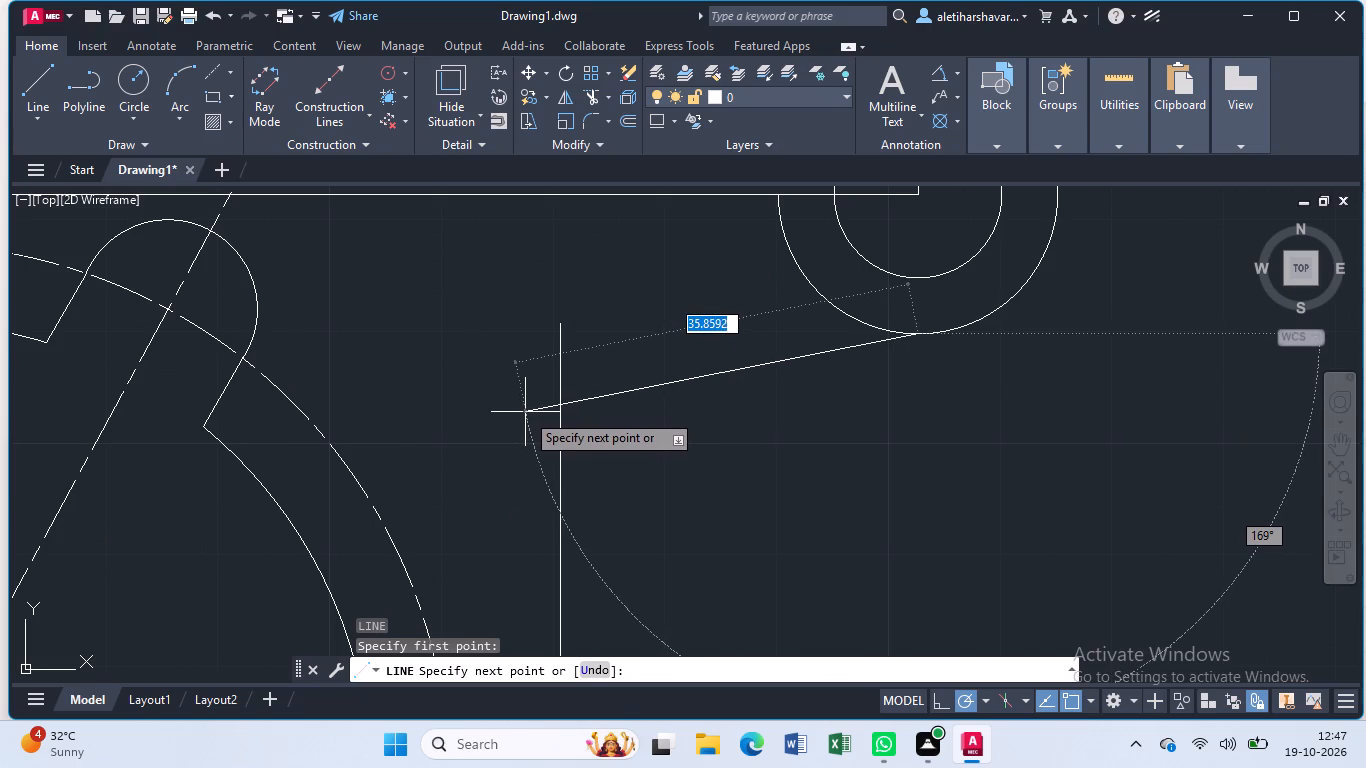
click(525, 412)
key(Escape)
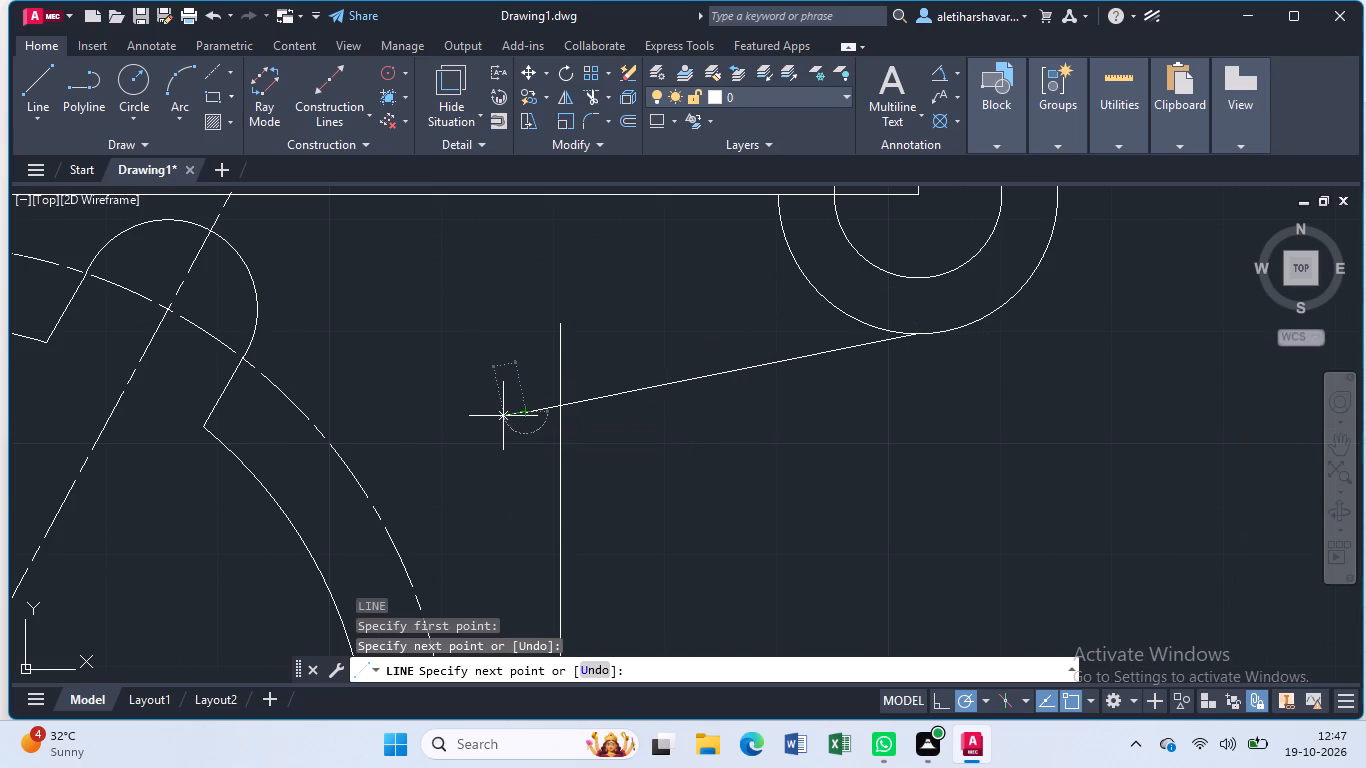
Trim the overhanging ends of the inclined line and the vertical line where they cross to form a corner.
scroll(503, 416, down, 2)
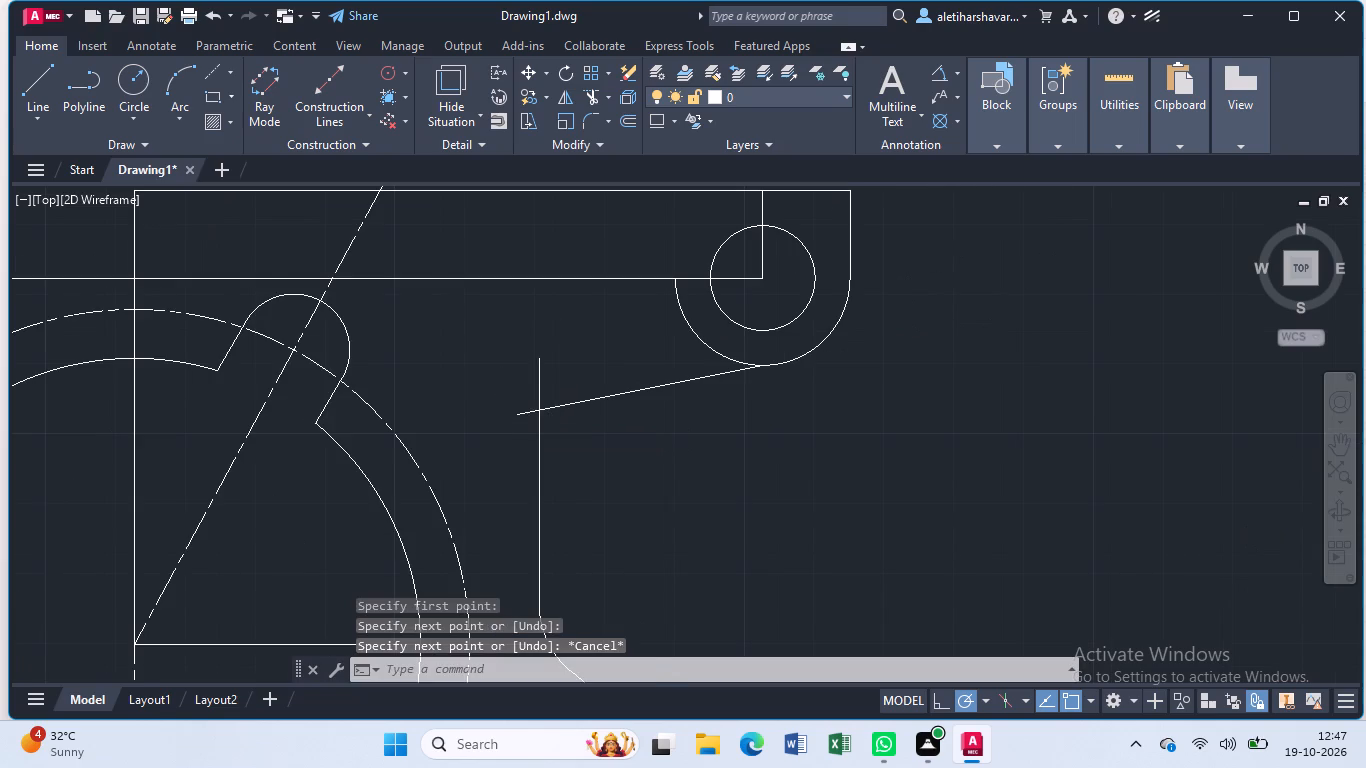
text(tr)
key(Return)
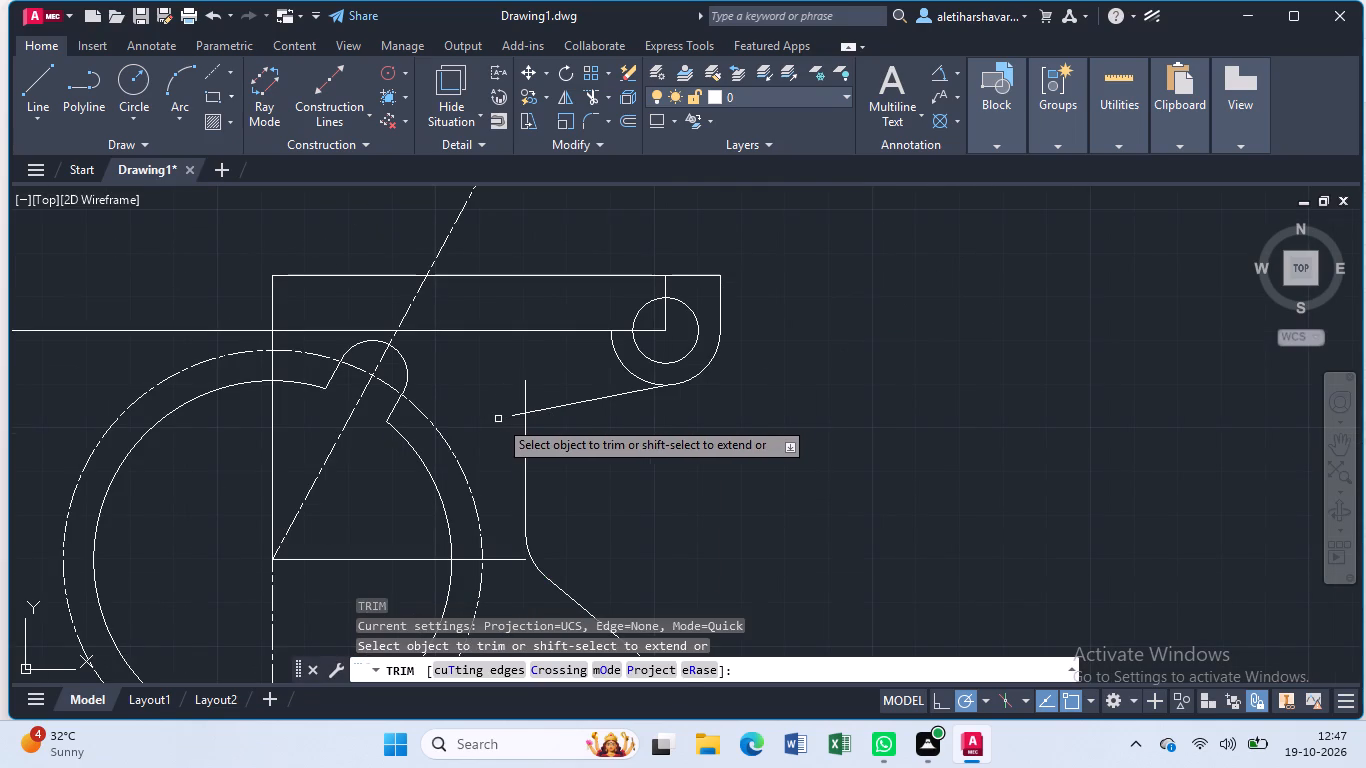
click(512, 414)
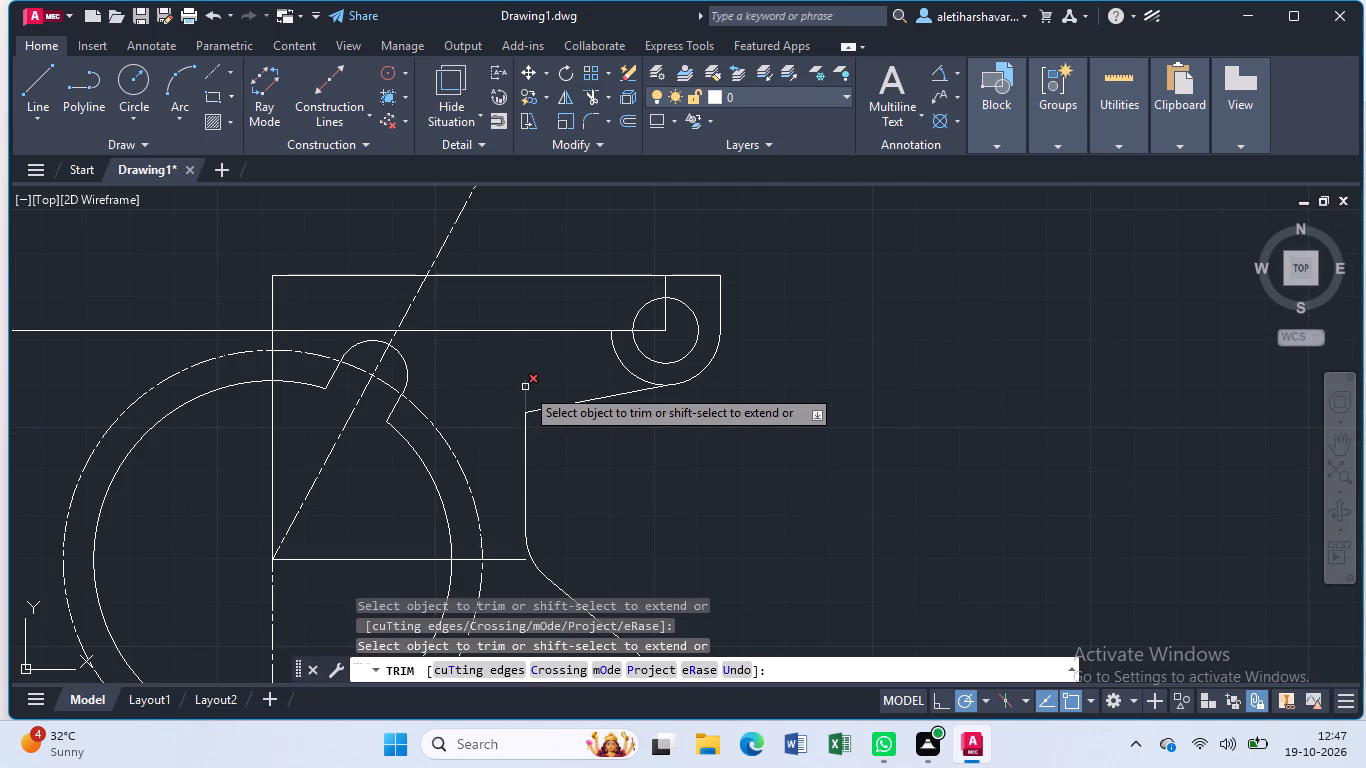
click(525, 387)
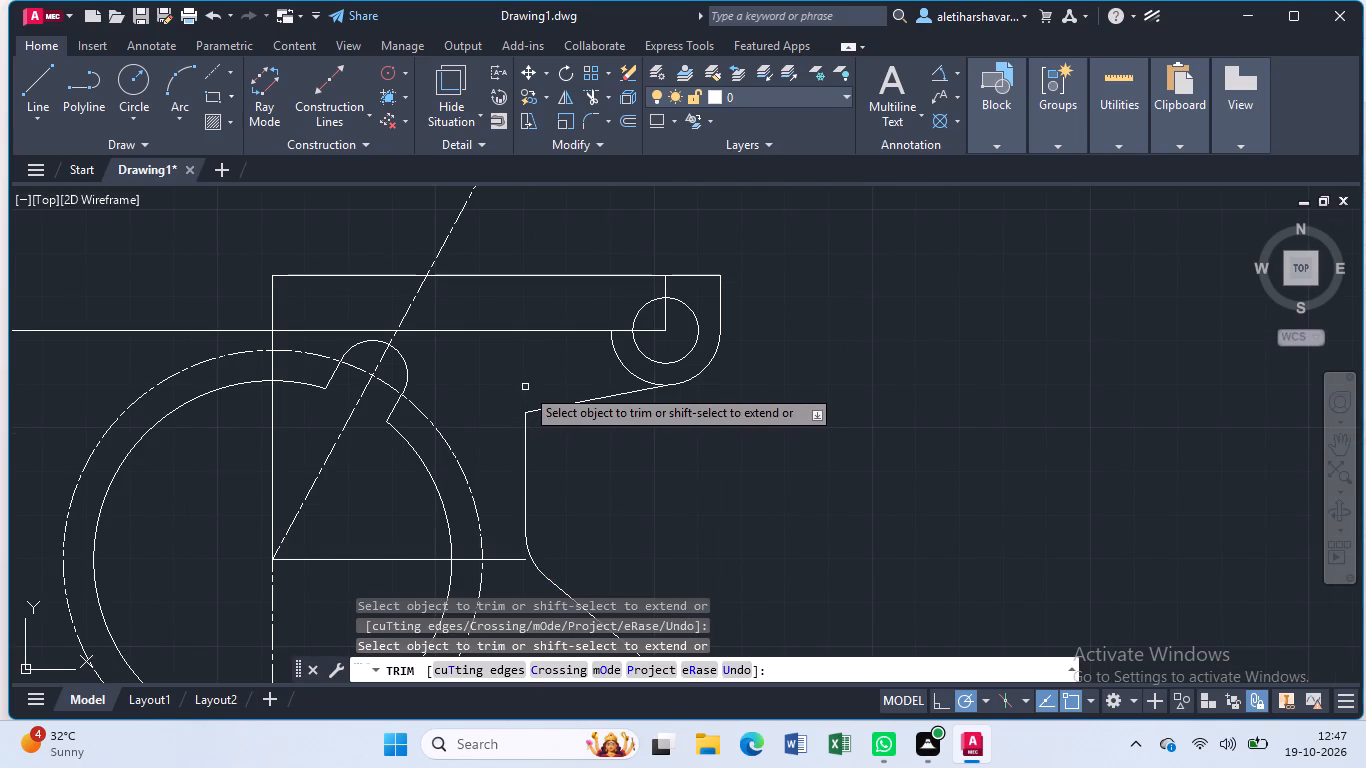
key(Escape)
Trim the lower-left part of the upper arm's radius 12.5 arc back to the inclined line.
text(tr)
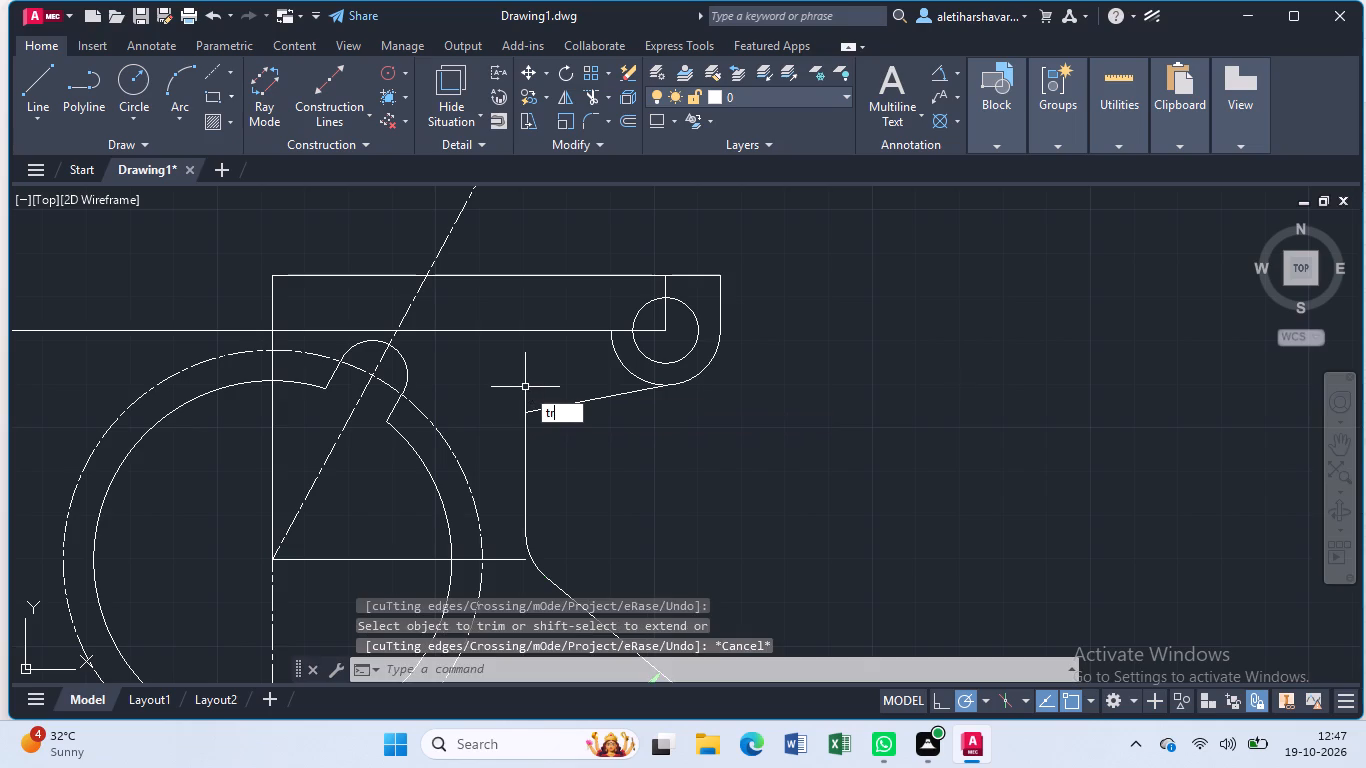
key(Return)
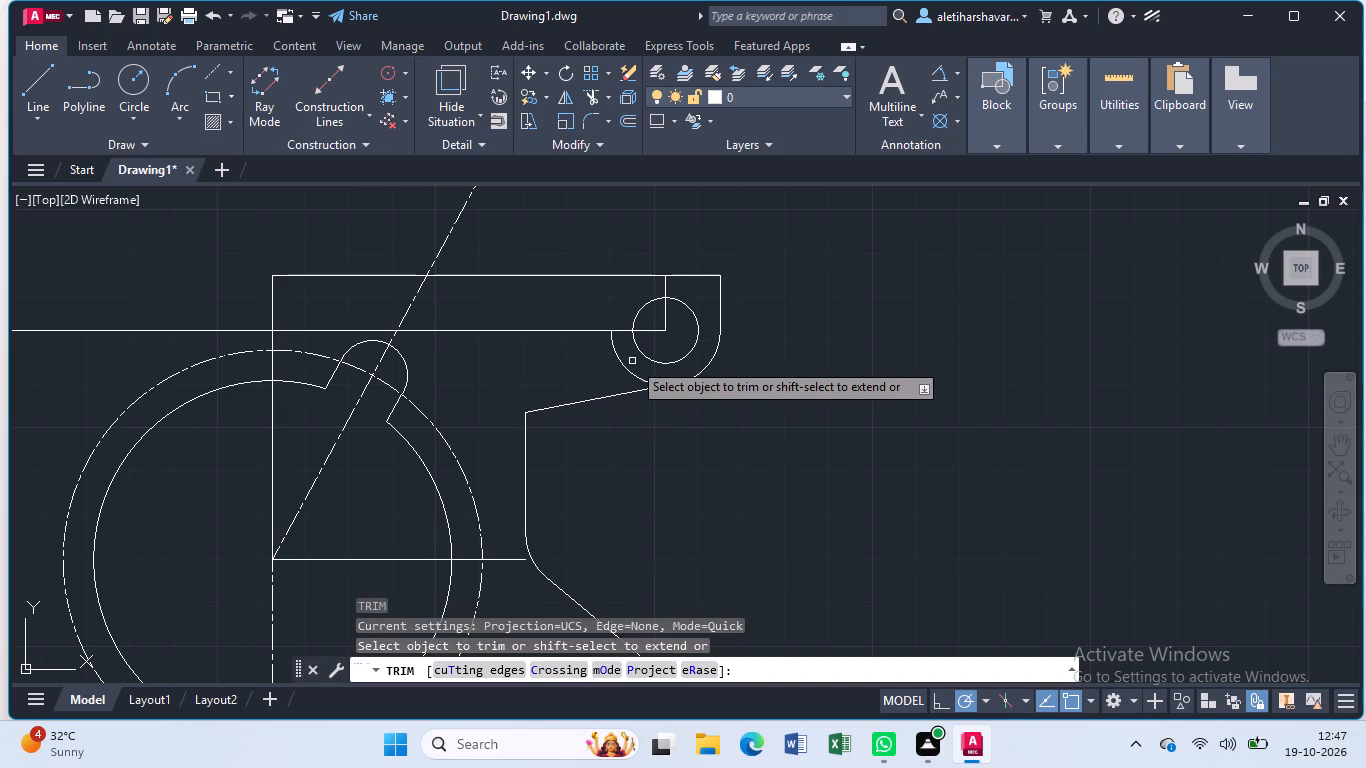
click(630, 371)
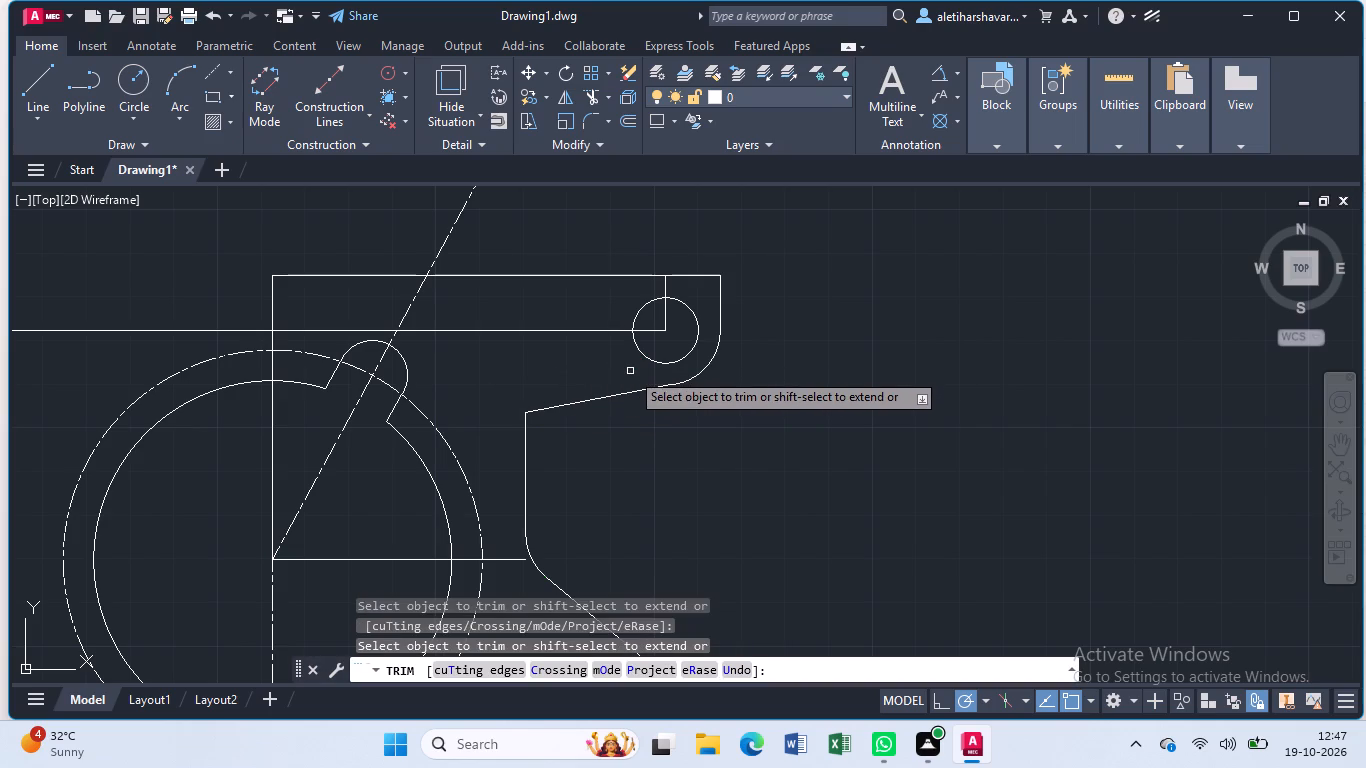
key(Escape)
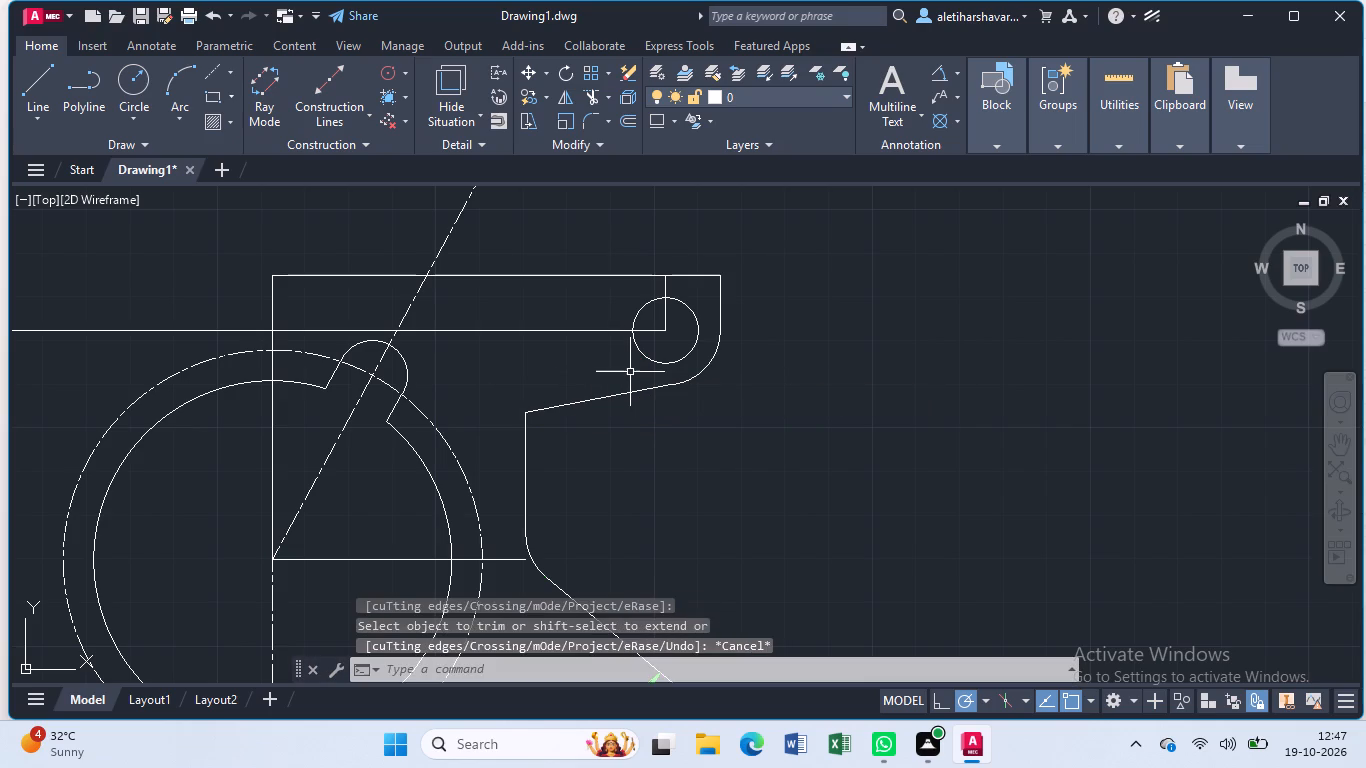
Fillet the corner between the inclined line and the vertical line with radius 12.5, without adding a dimension.
scroll(629, 373, down, 2)
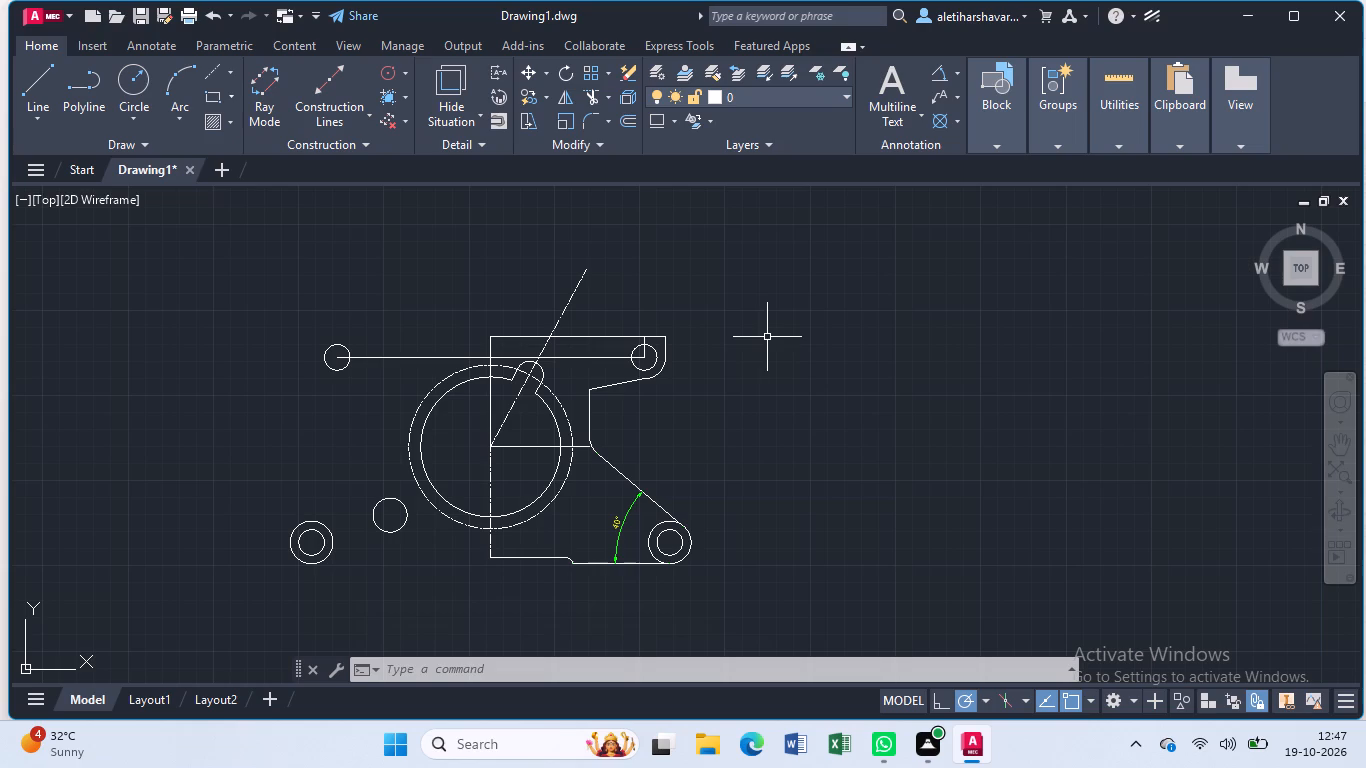
key(f)
key(Return)
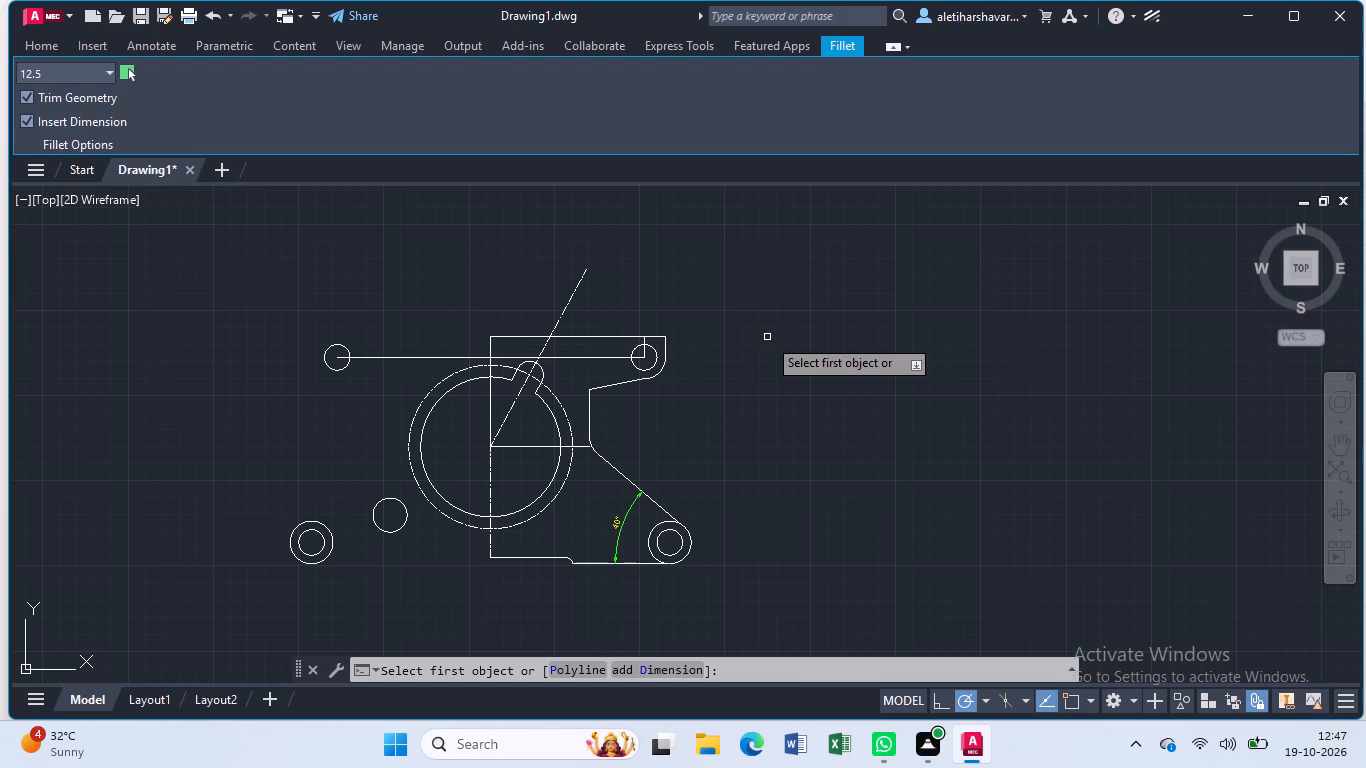
click(612, 389)
click(610, 387)
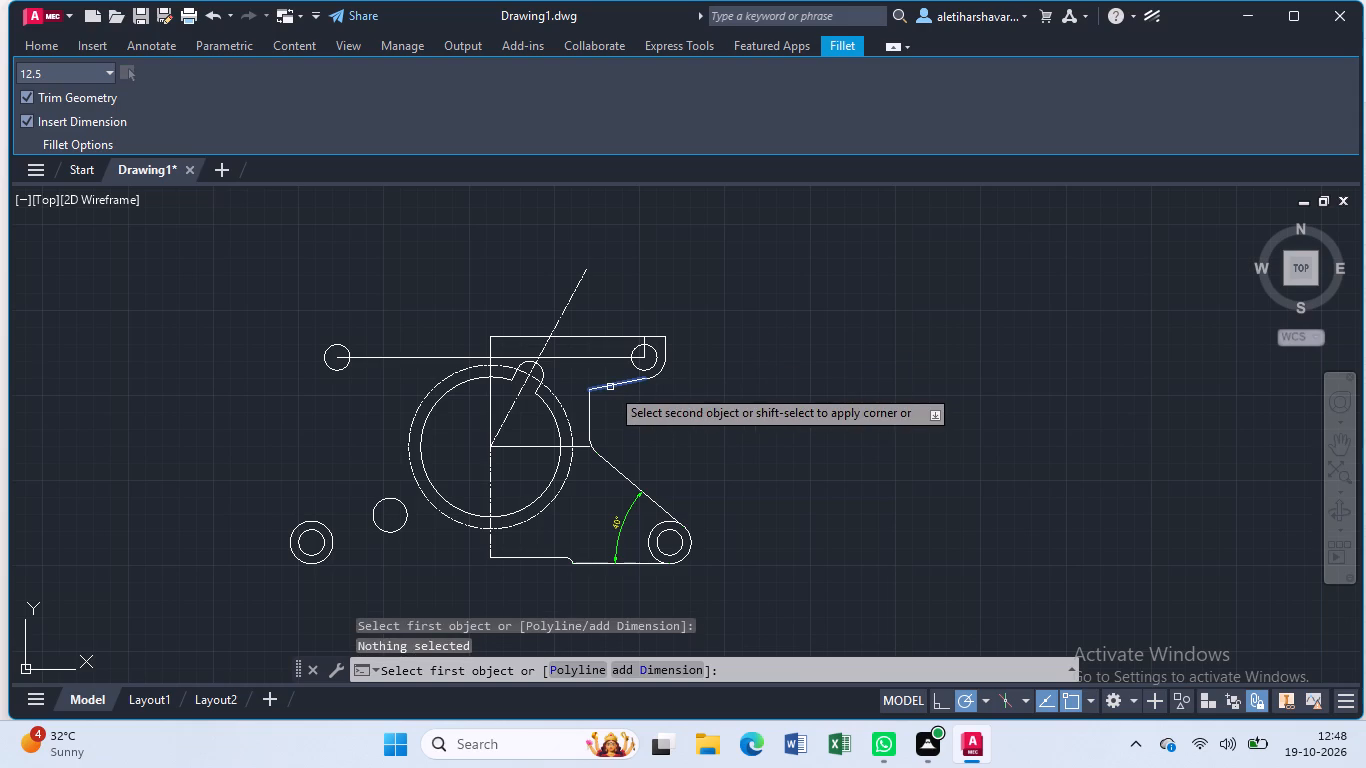
click(589, 419)
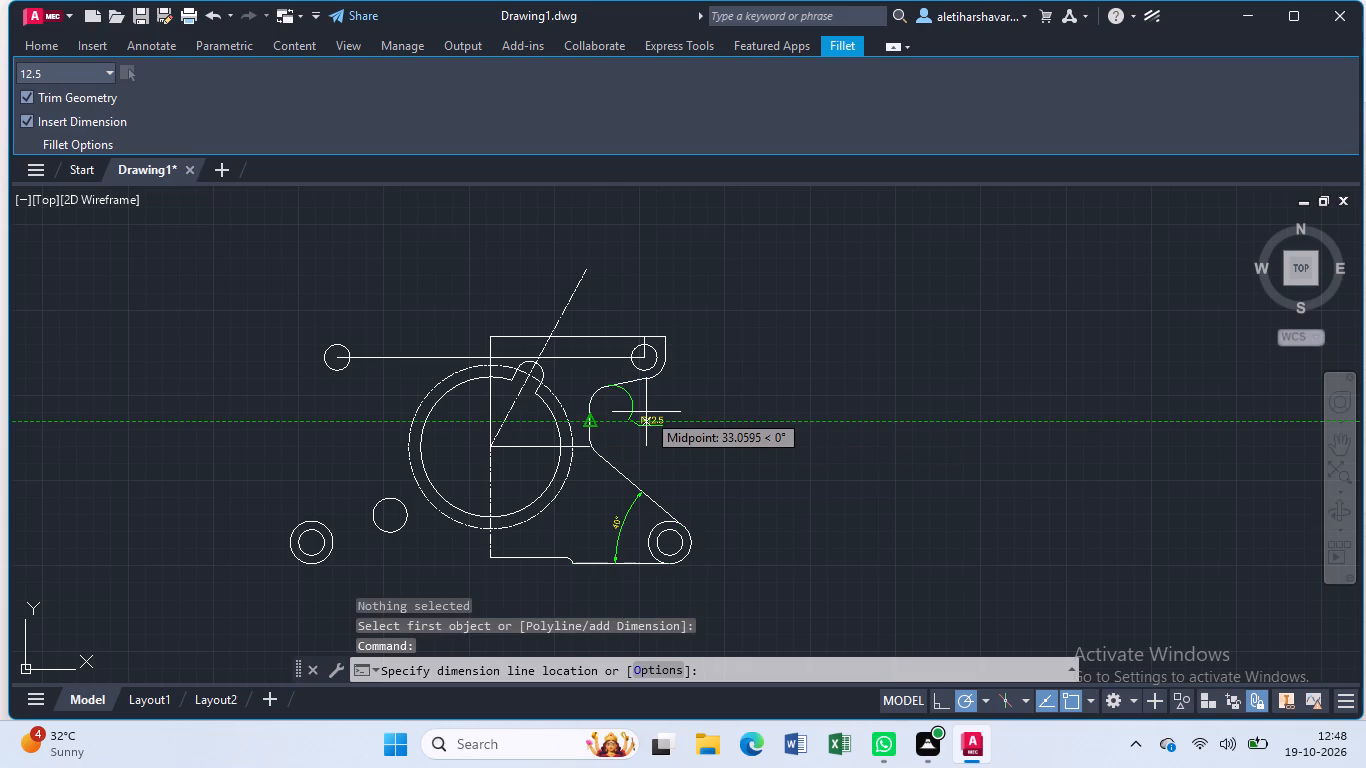
key(Escape)
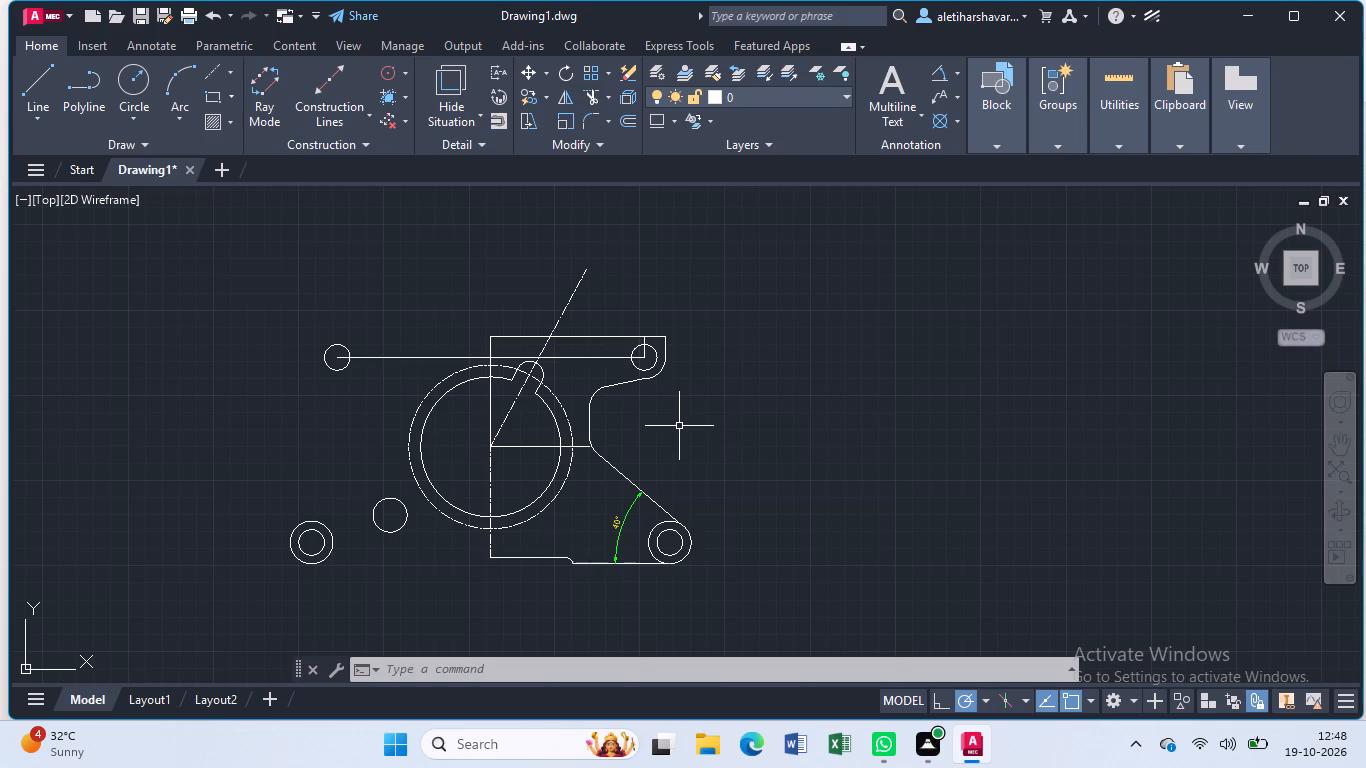
Mirror the right-side profile, including its arm, sloped side, base and 40° dimension, about the vertical centerline, keeping the source objects.
middle_drag(655, 441, 680, 440)
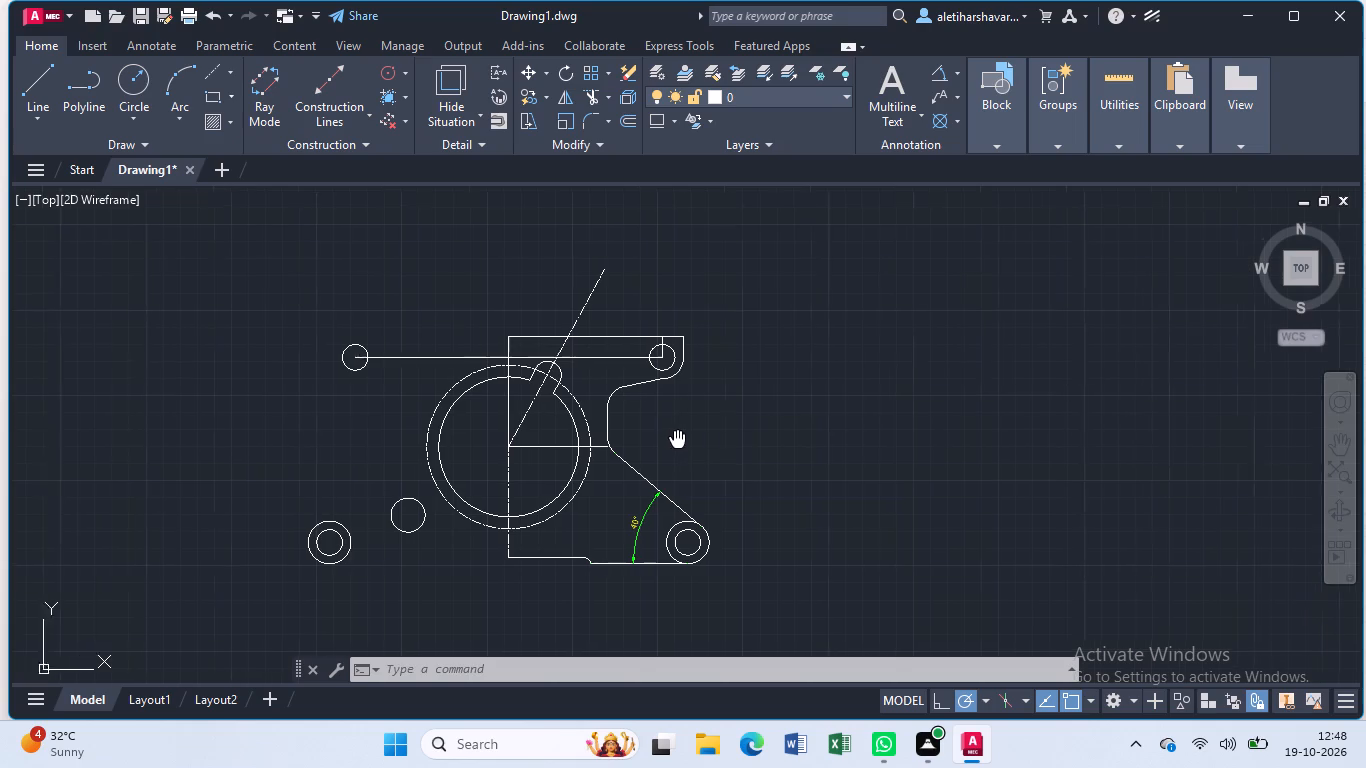
middle_drag(680, 440, 772, 399)
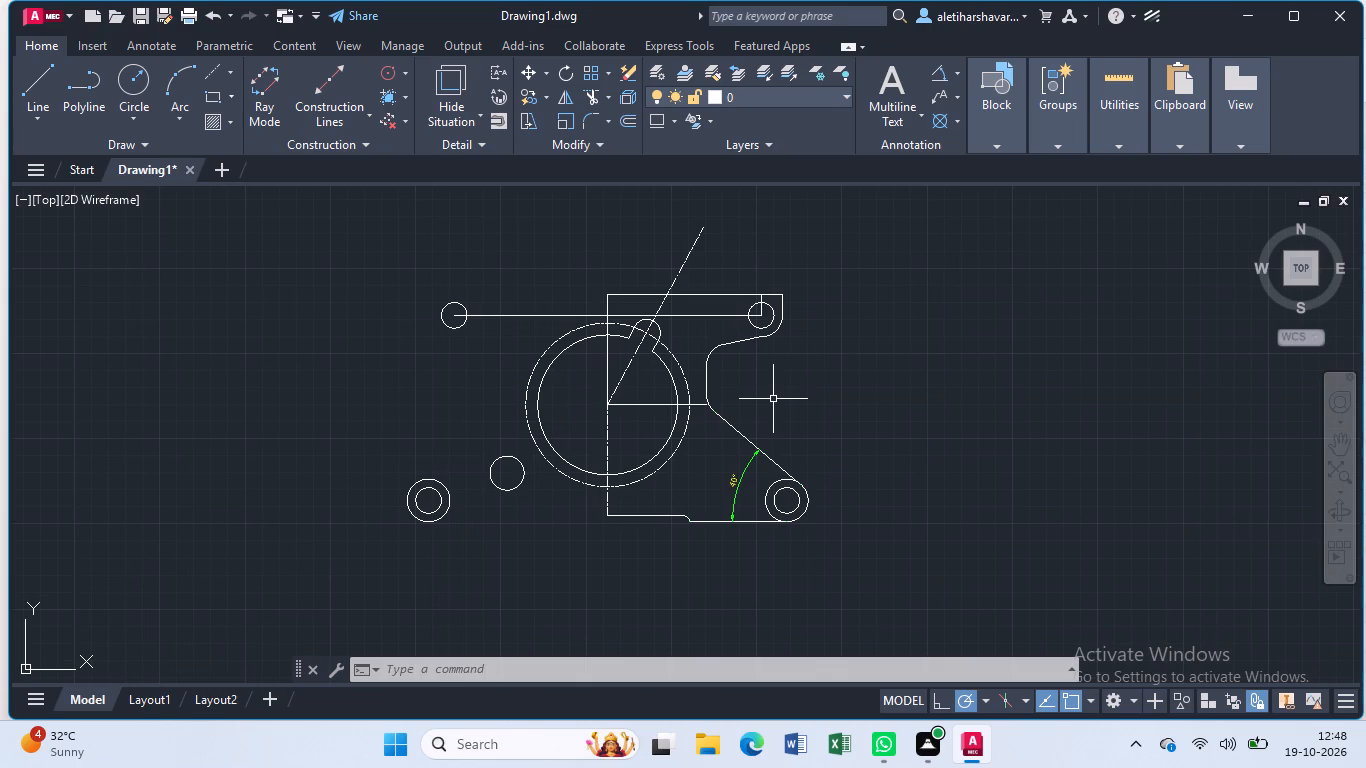
scroll(774, 398, up, 1)
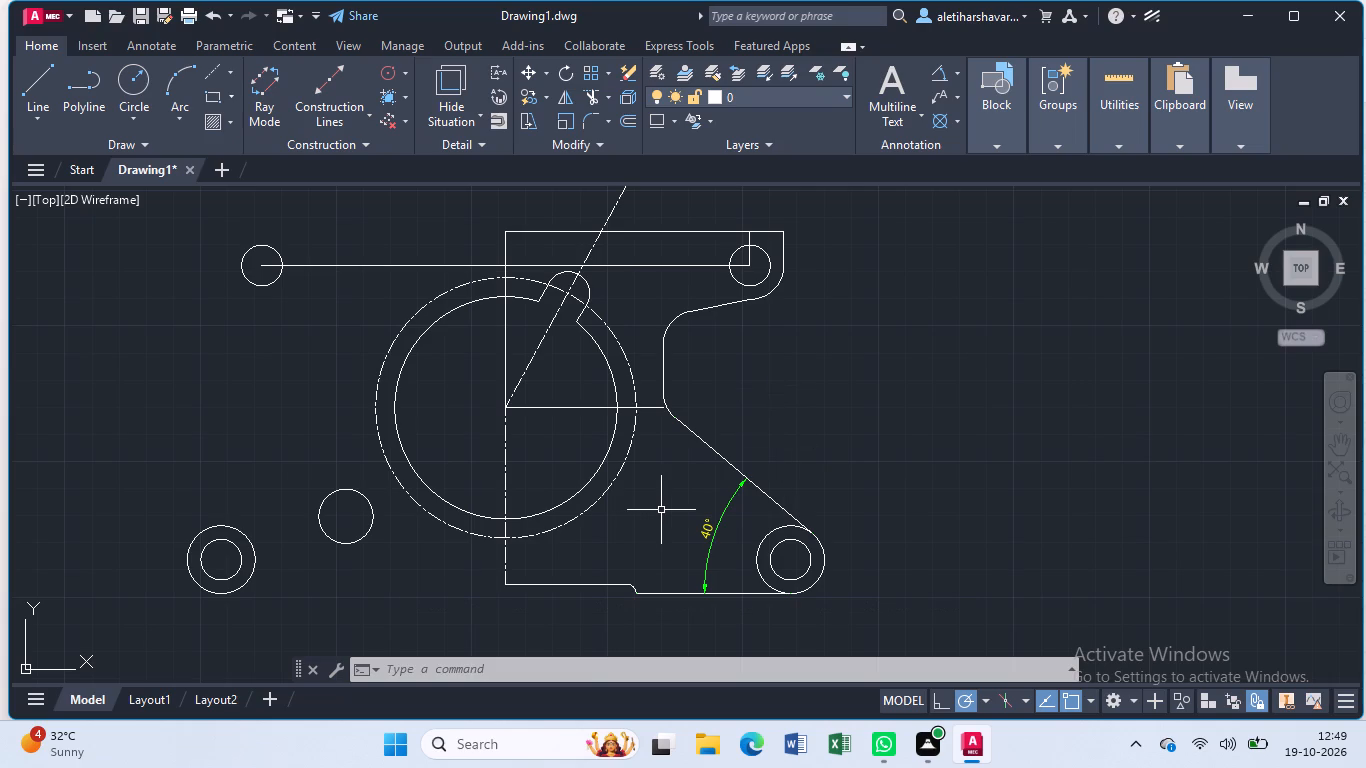
click(834, 221)
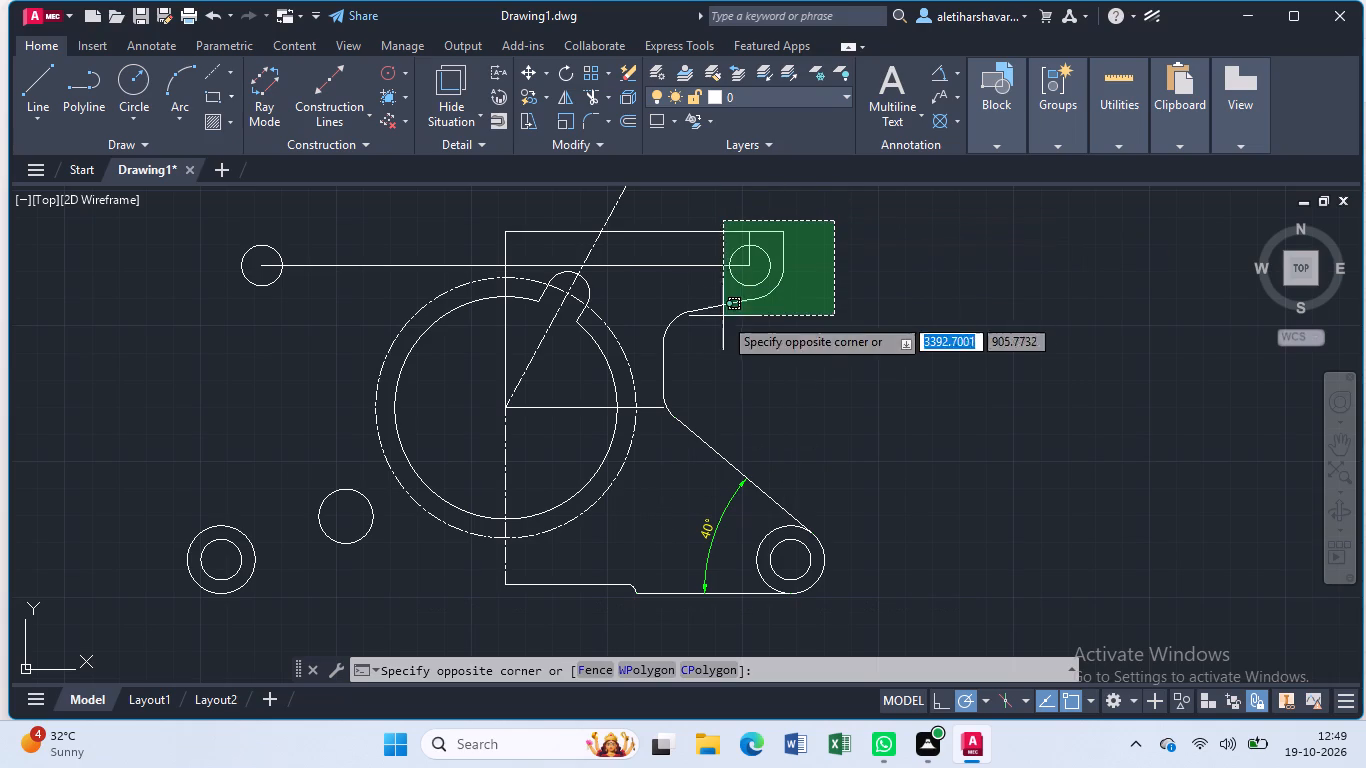
click(629, 606)
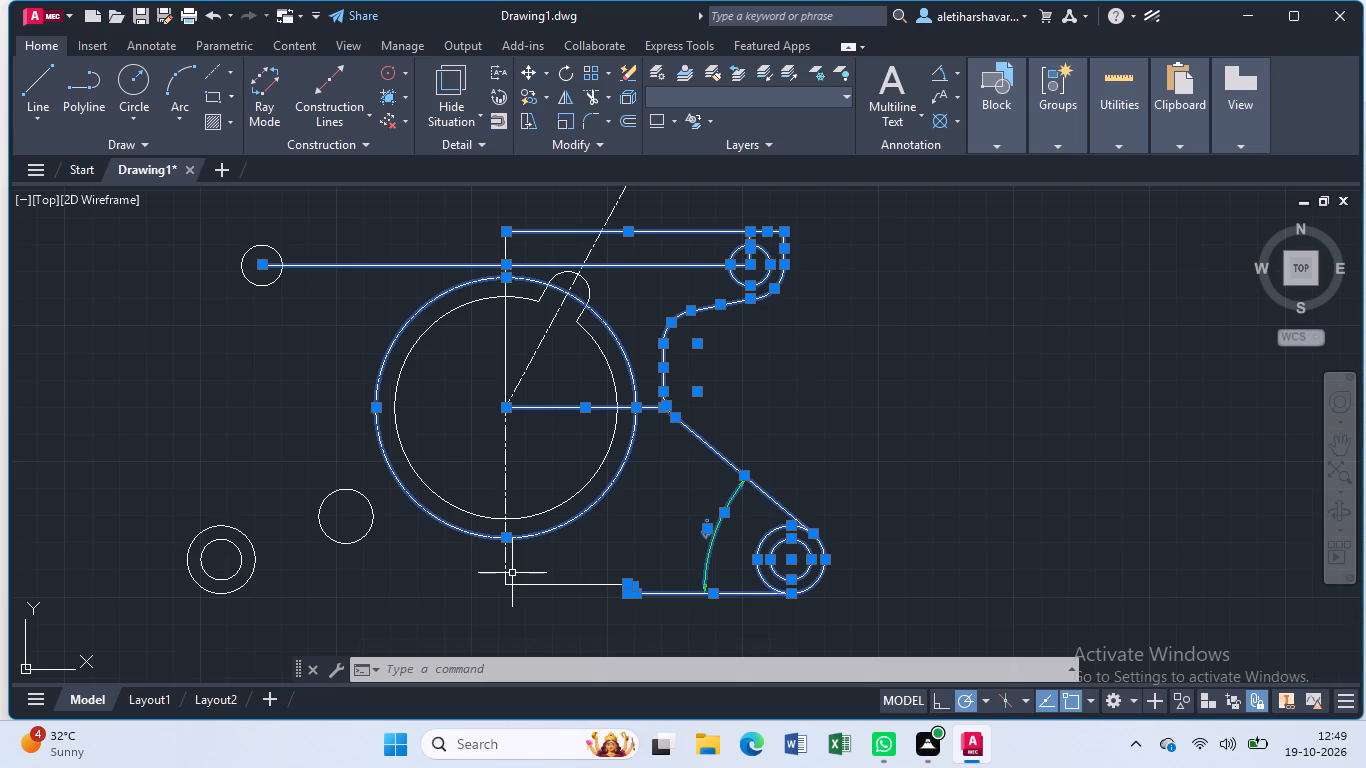
text(mi)
key(Return)
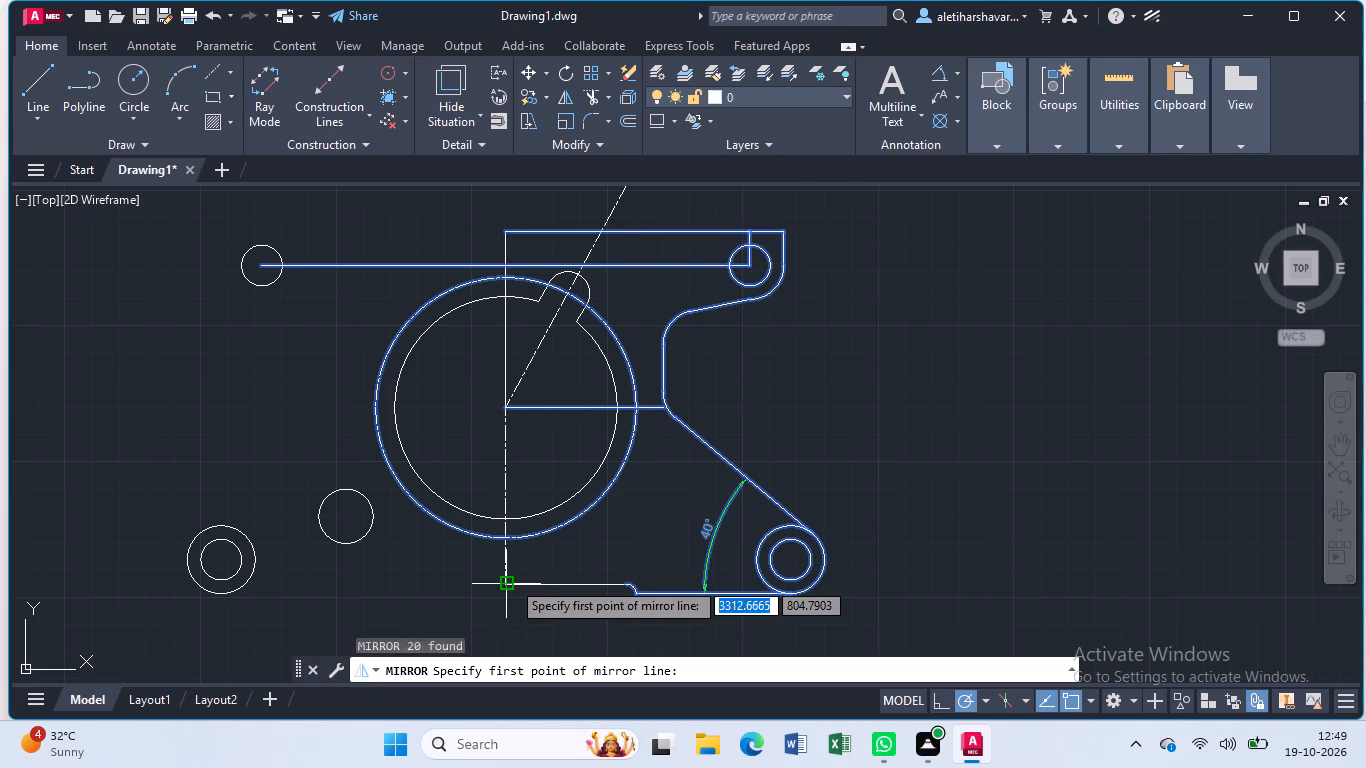
click(511, 580)
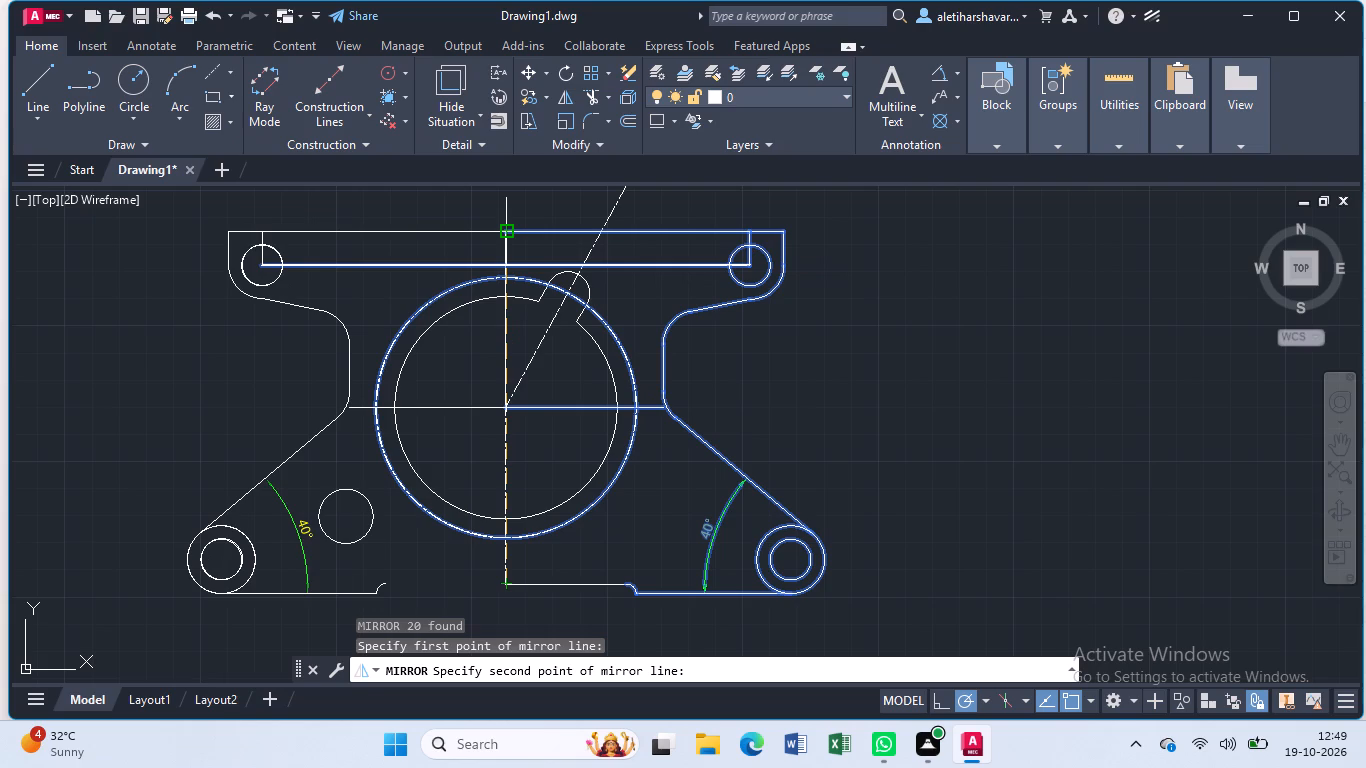
scroll(512, 235, up, 2)
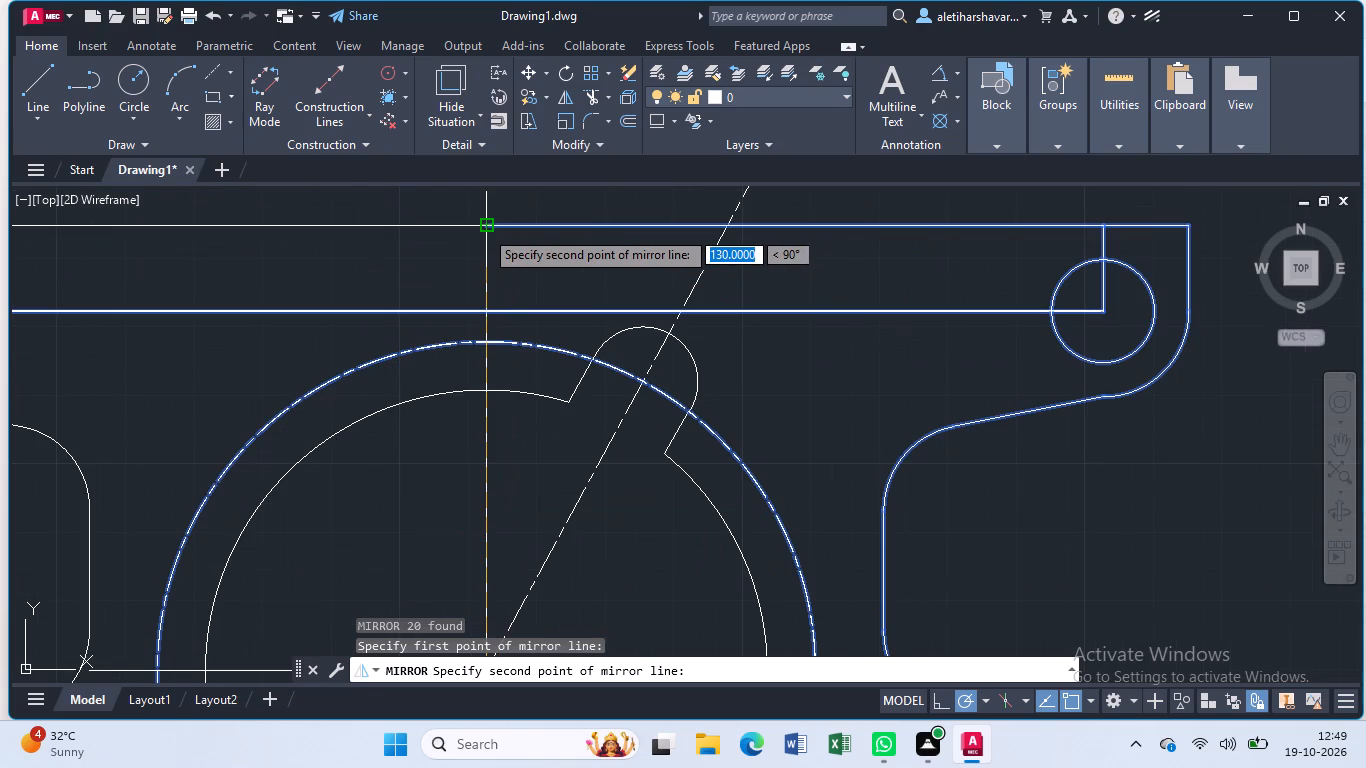
click(484, 229)
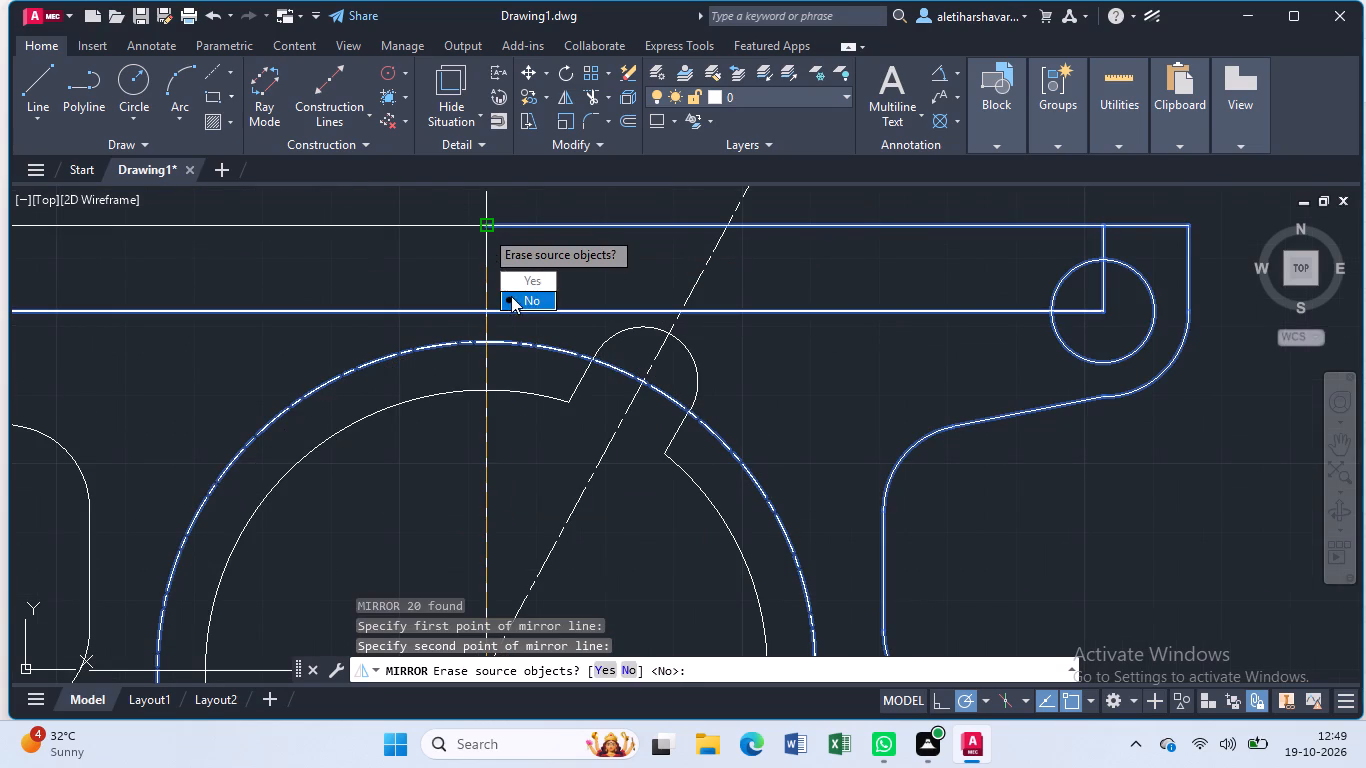
drag(511, 296, 484, 229)
Draw a horizontal line 44.5 long from the left base fillet's upper end to the bottom end of the vertical centerline.
scroll(484, 229, down, 3)
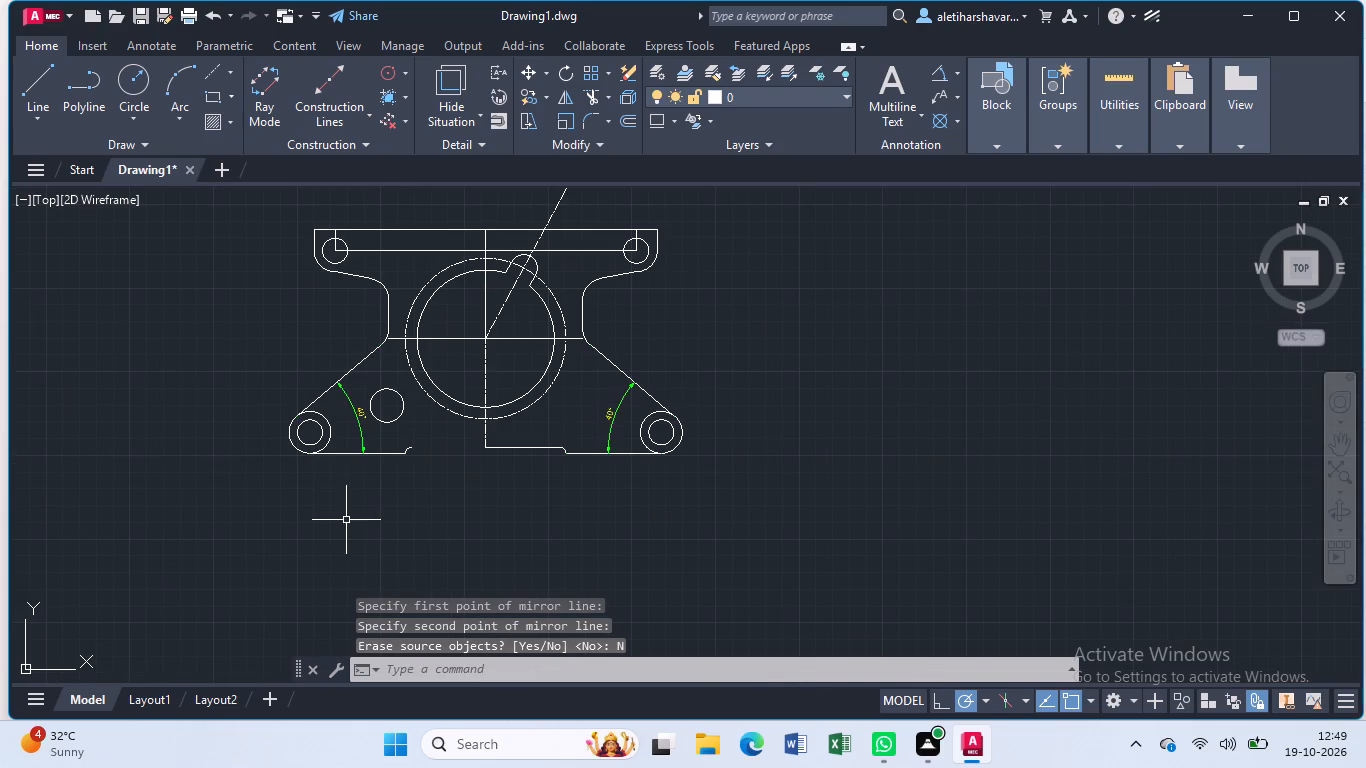
key(l)
key(Return)
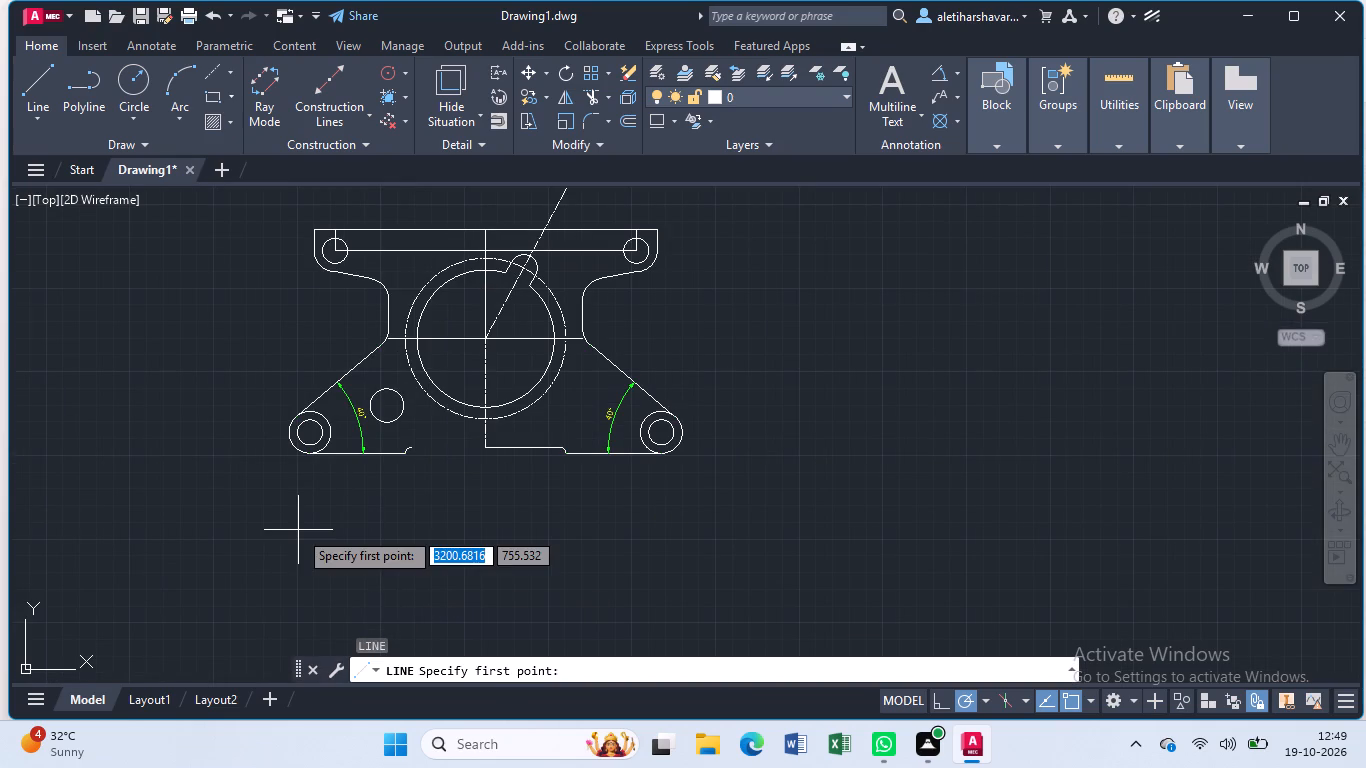
scroll(359, 454, up, 2)
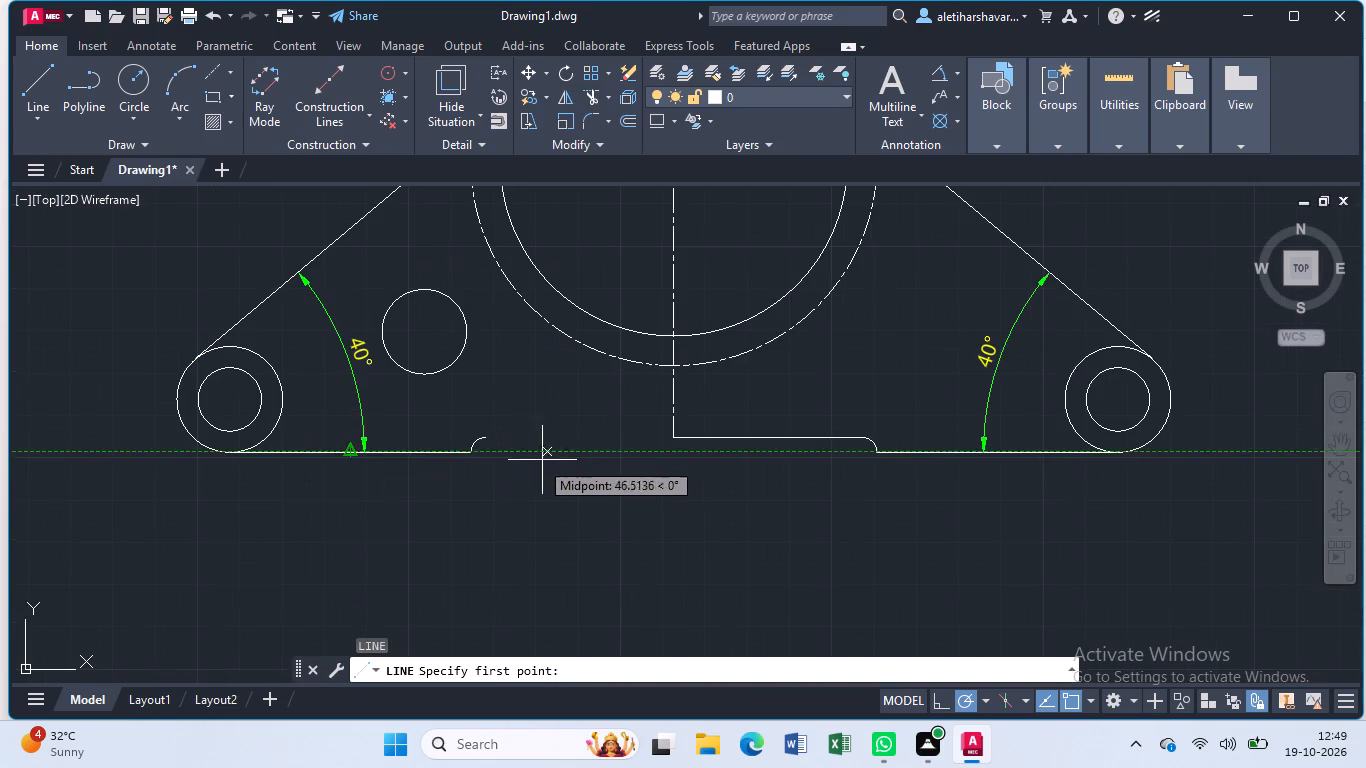
click(490, 433)
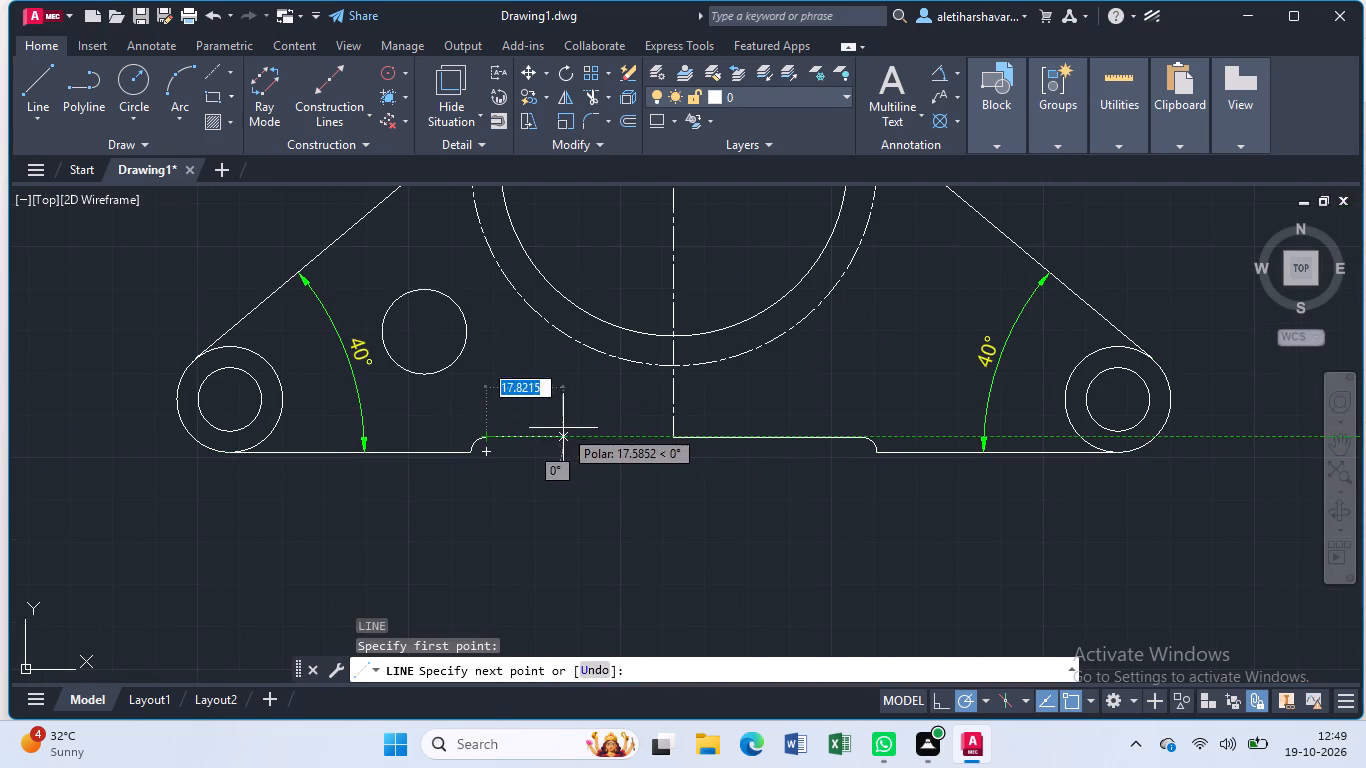
click(676, 437)
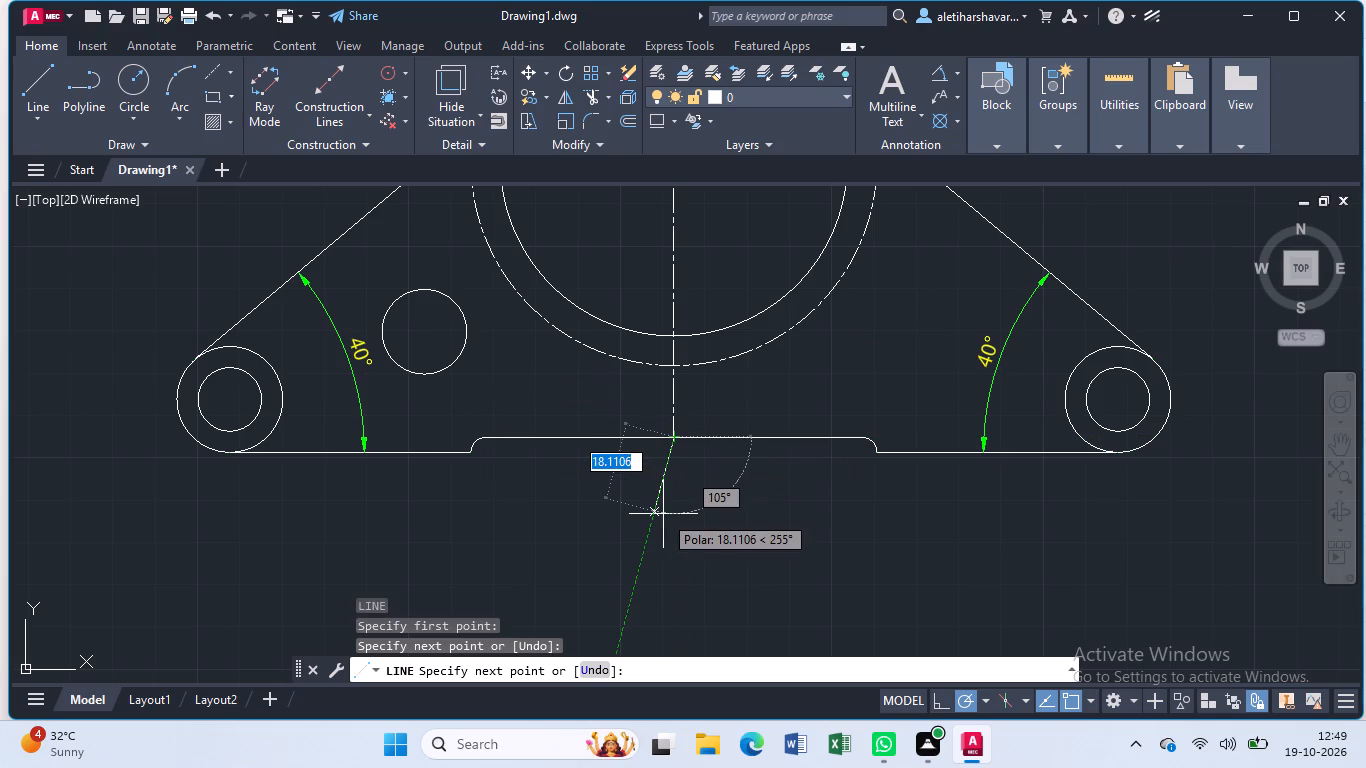
key(Escape)
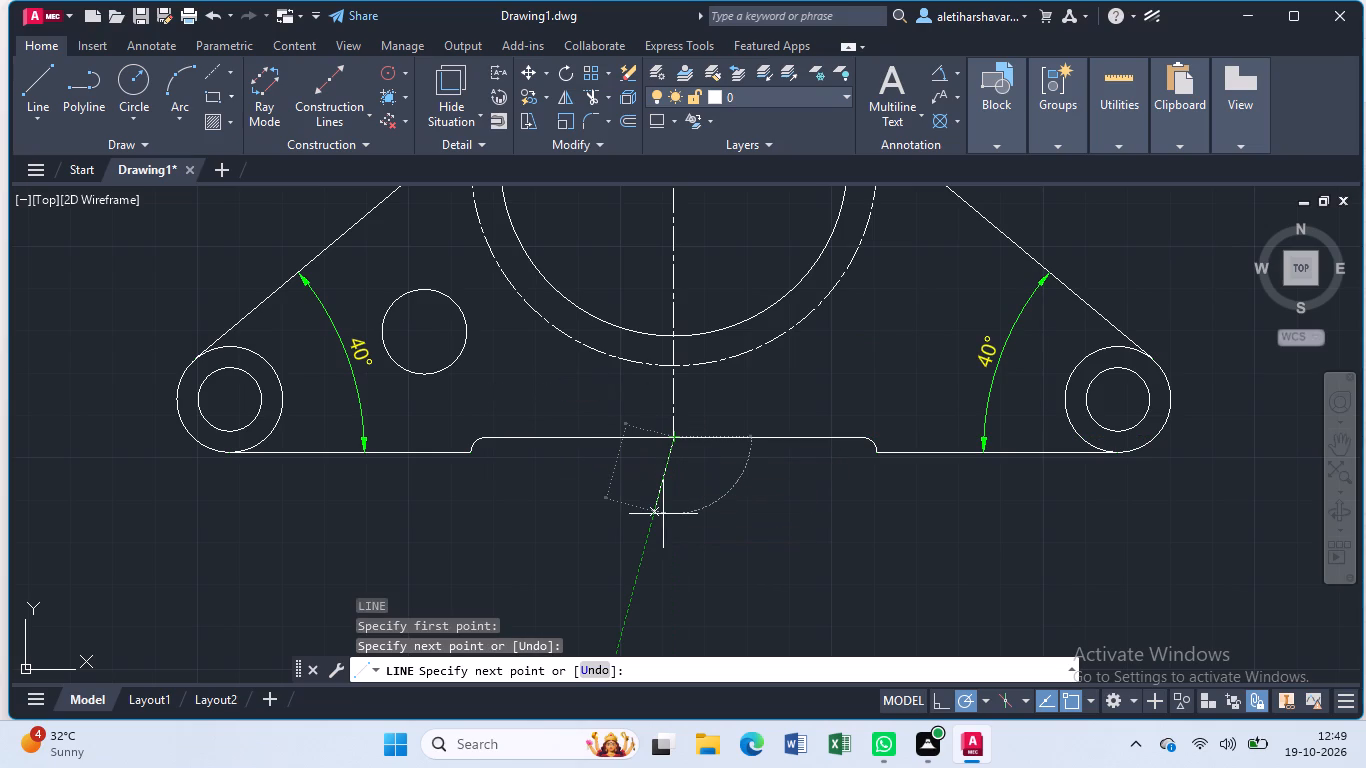
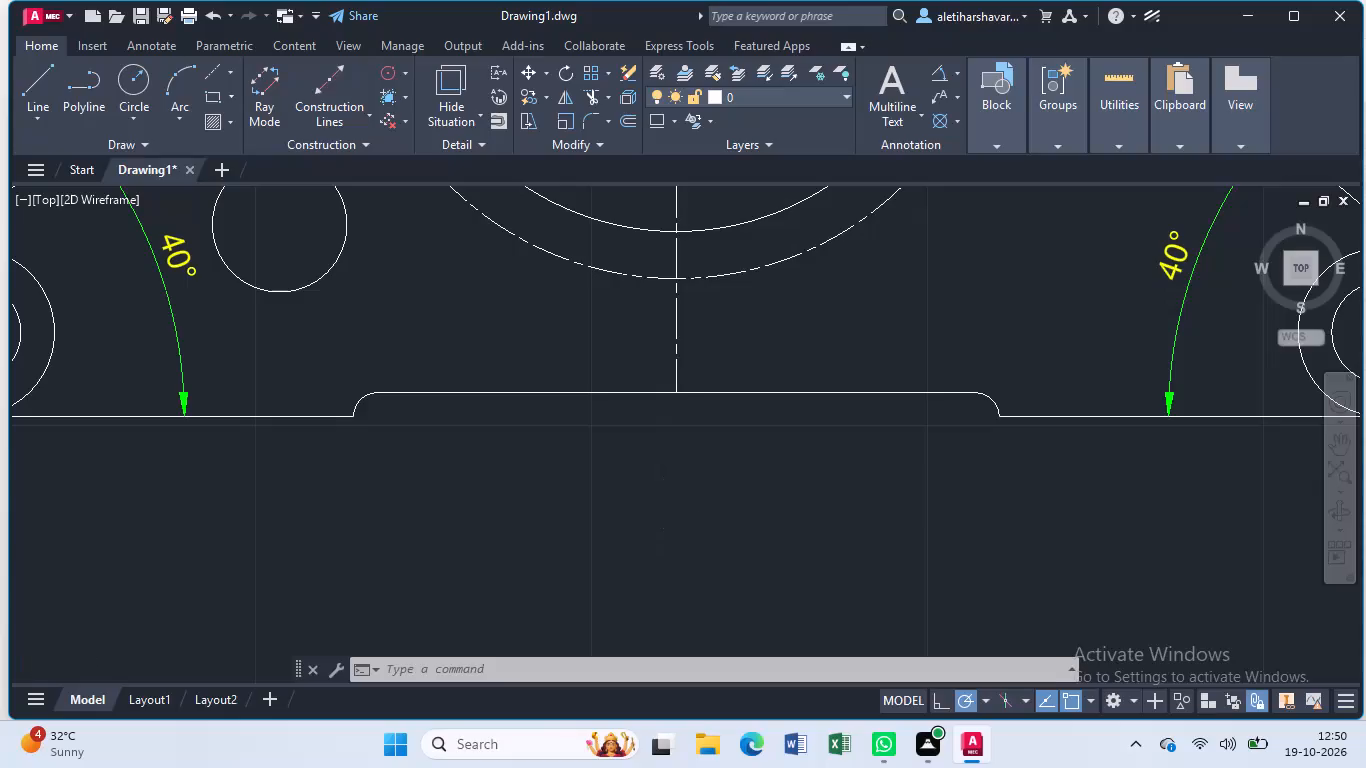
Delete both halves of the horizontal centerline running through the central circles between the side walls.
scroll(663, 514, down, 1)
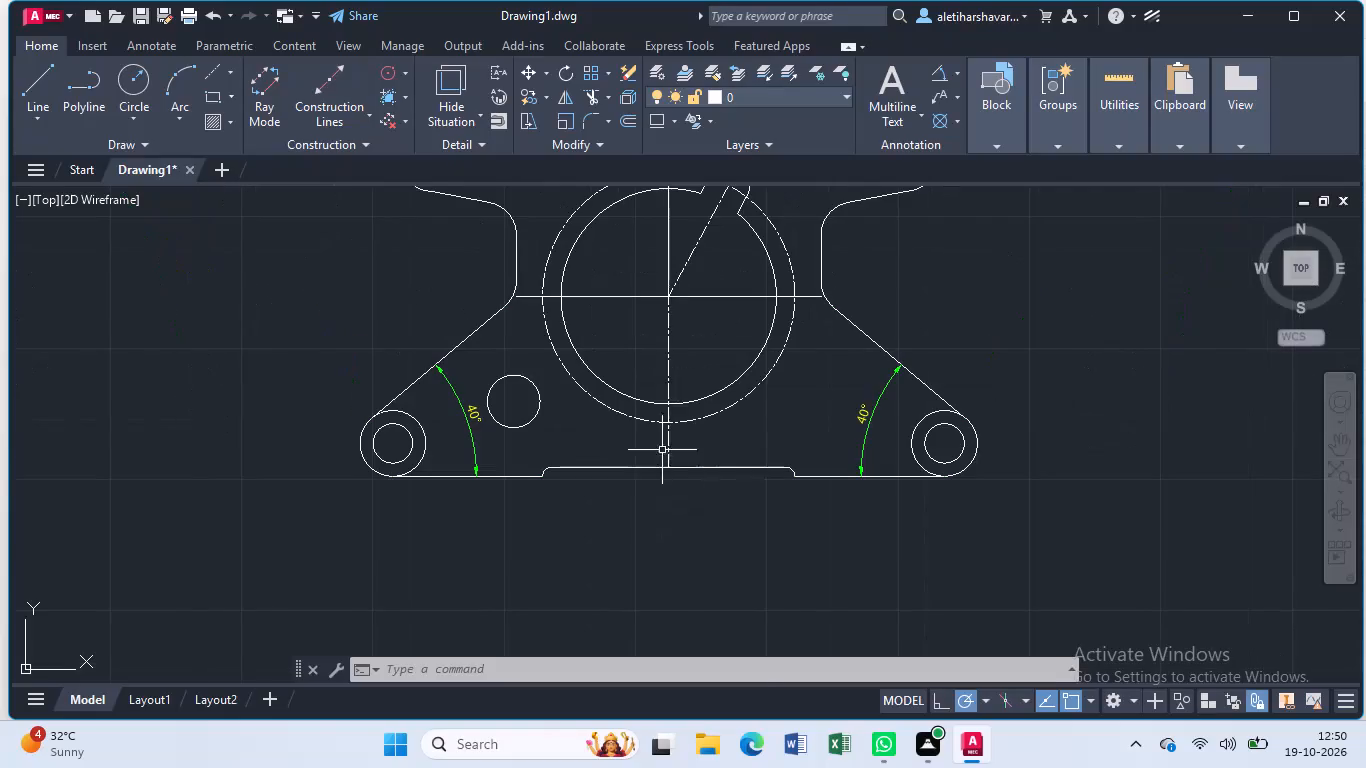
middle_drag(715, 372, 715, 475)
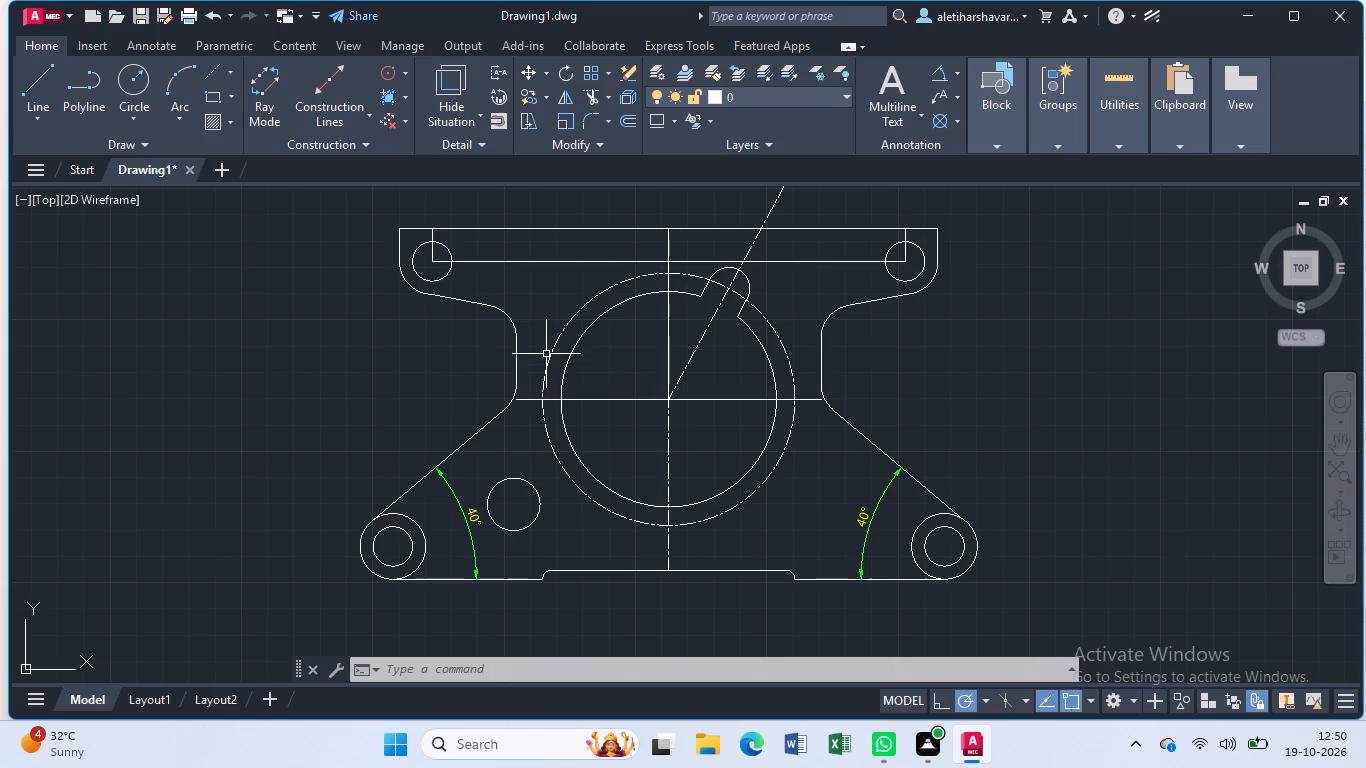
click(602, 399)
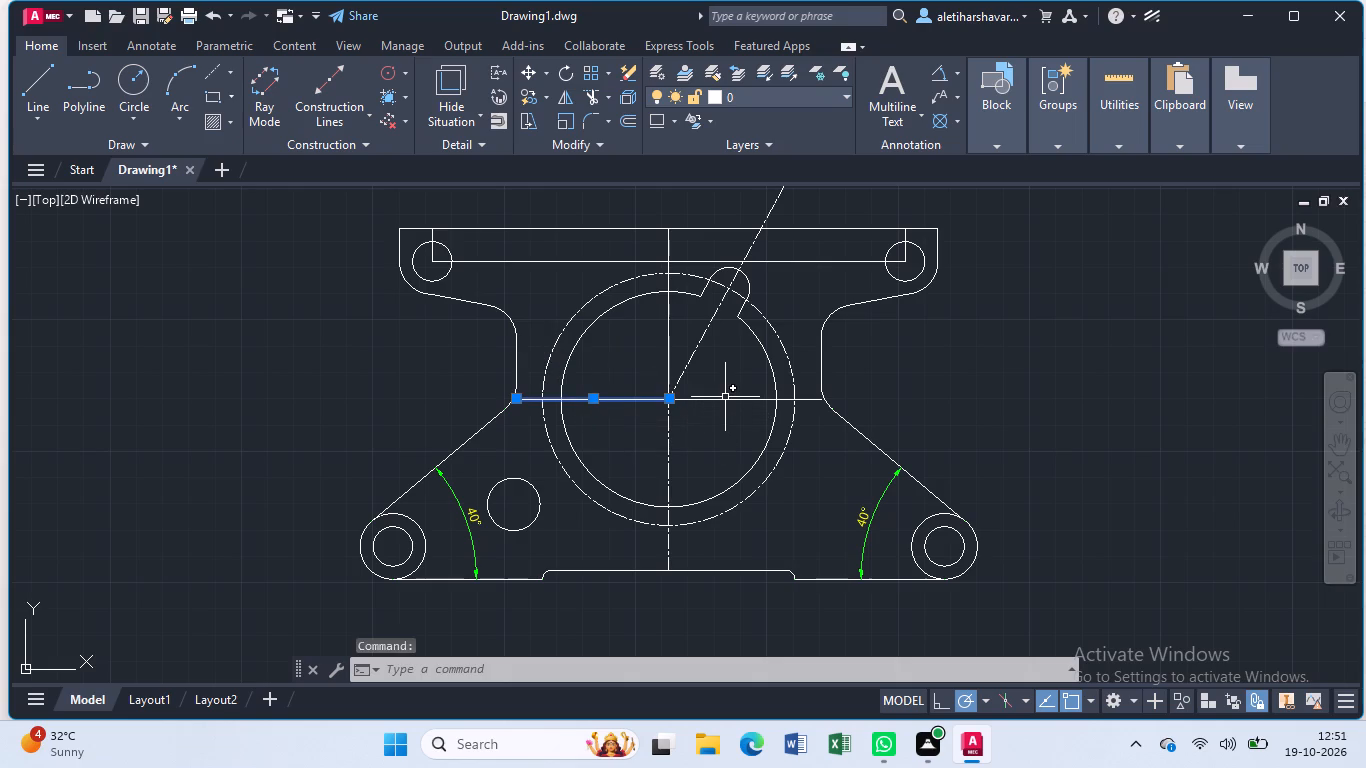
click(726, 399)
key(Delete)
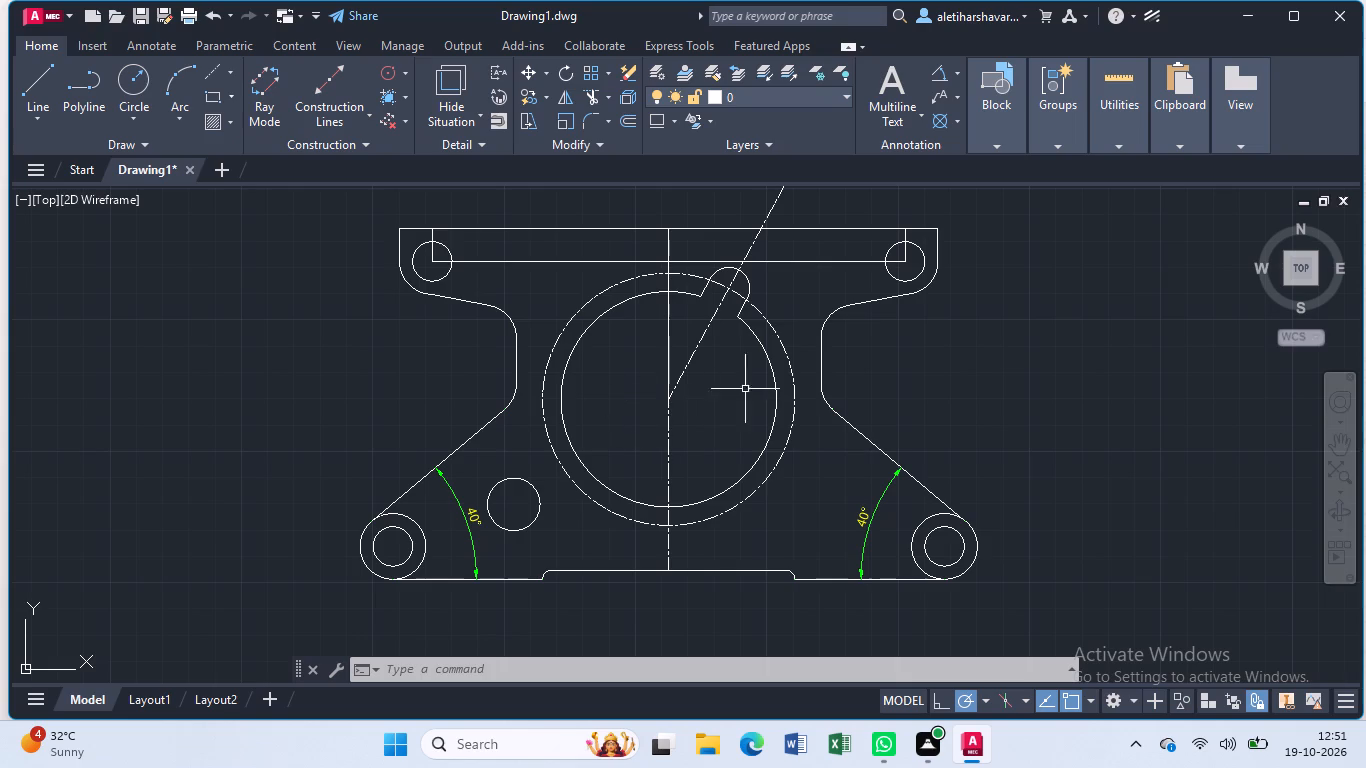
Delete the overlapping horizontal construction lines joining the two upper arm holes and the short vertical line at each hole.
click(821, 263)
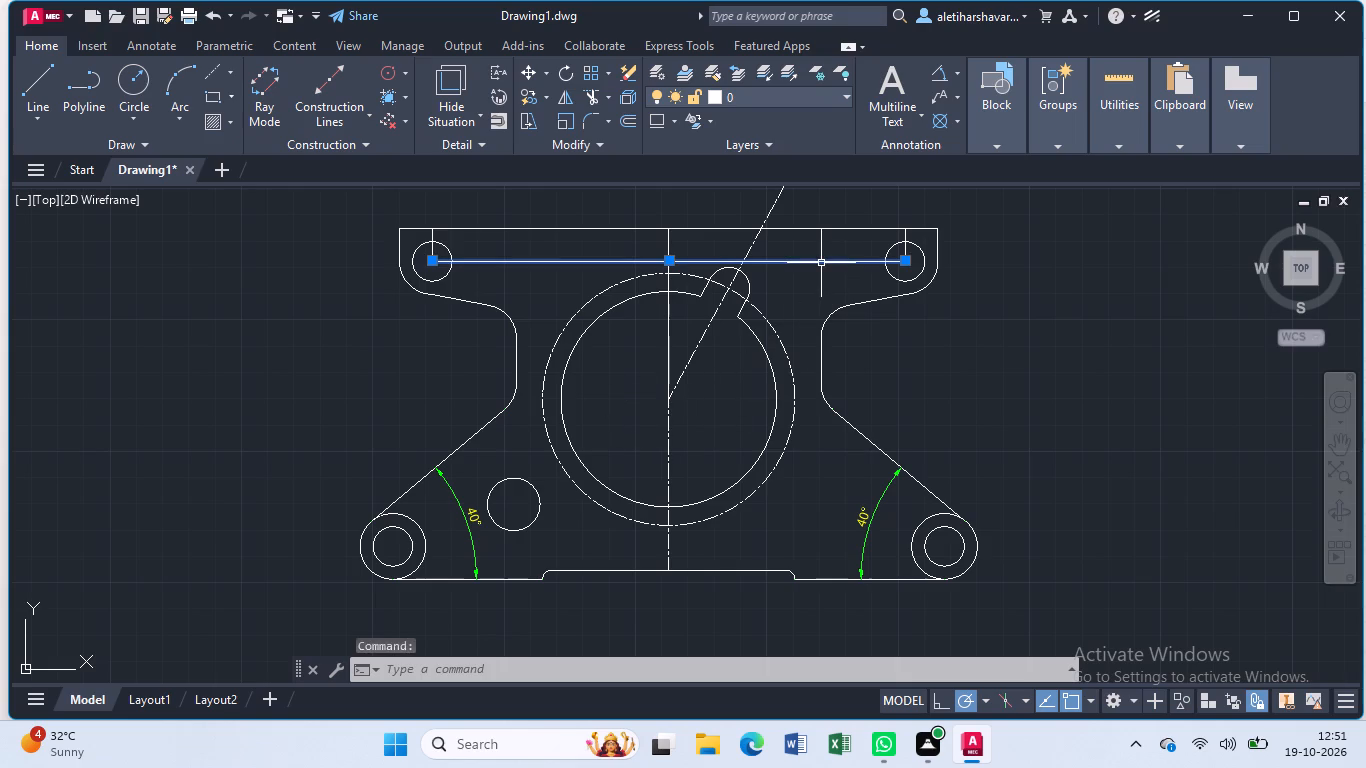
key(Delete)
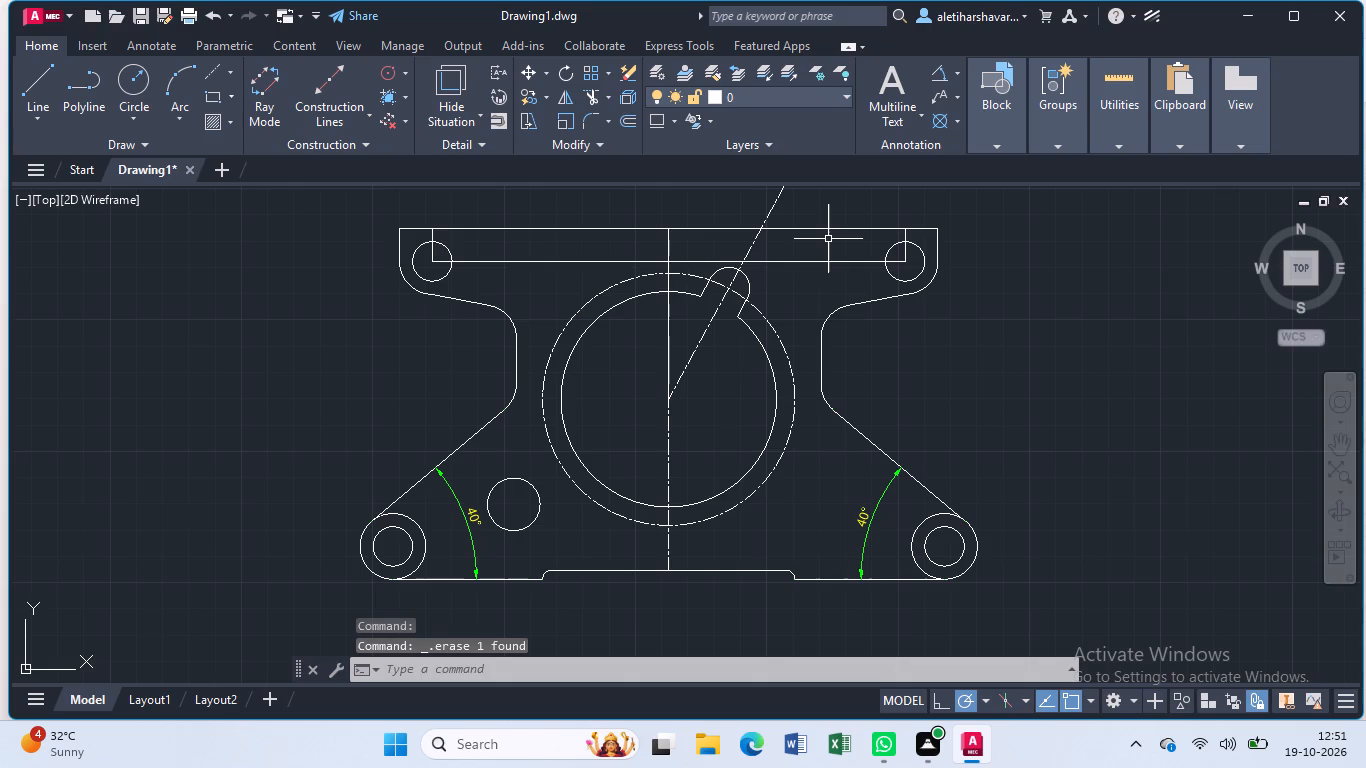
click(837, 262)
key(Delete)
click(905, 260)
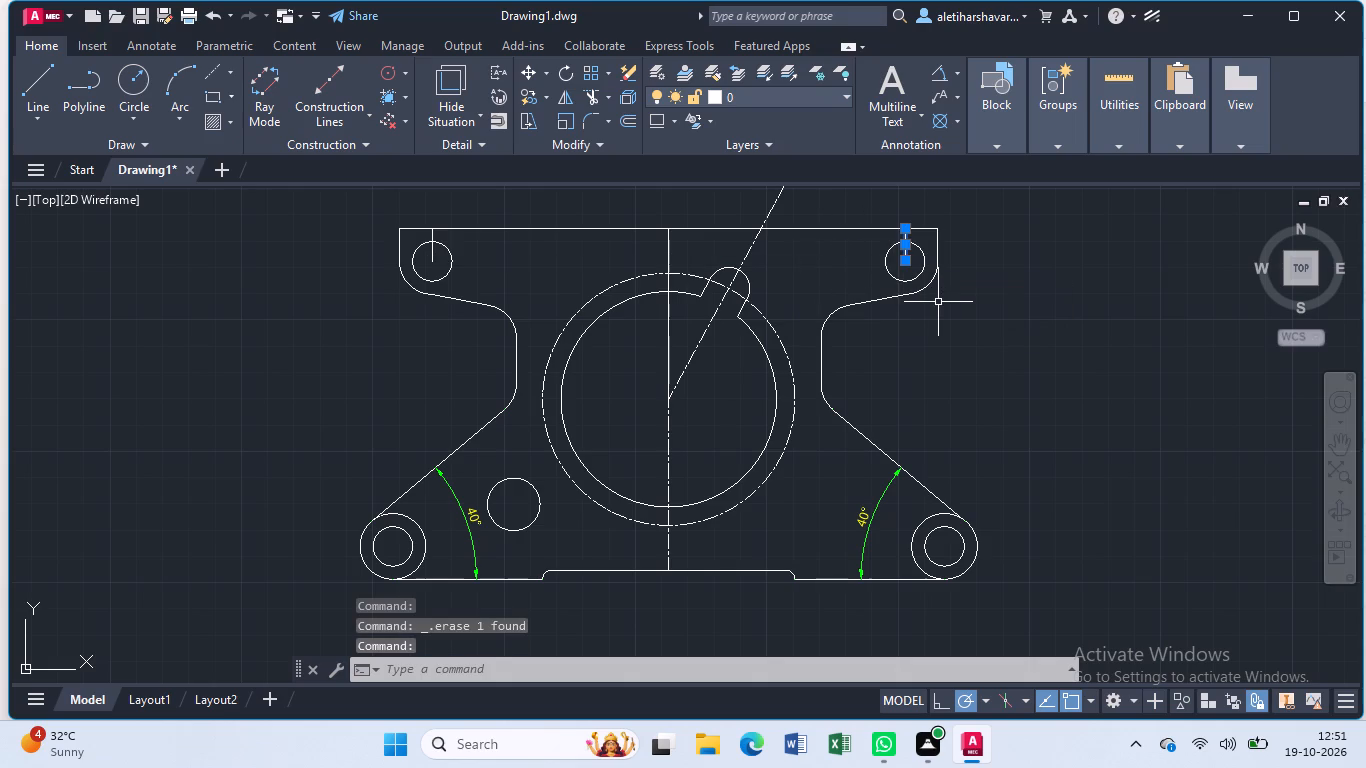
key(Delete)
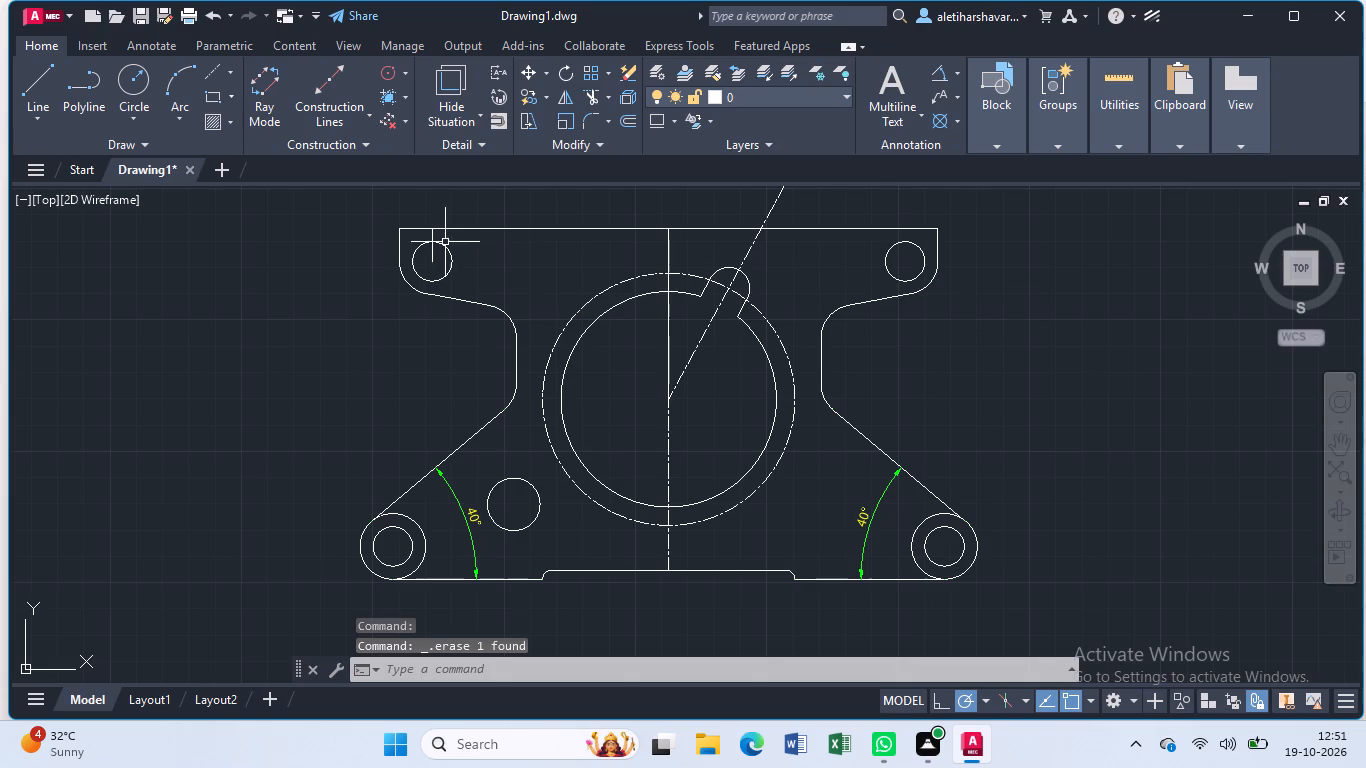
click(431, 254)
key(Delete)
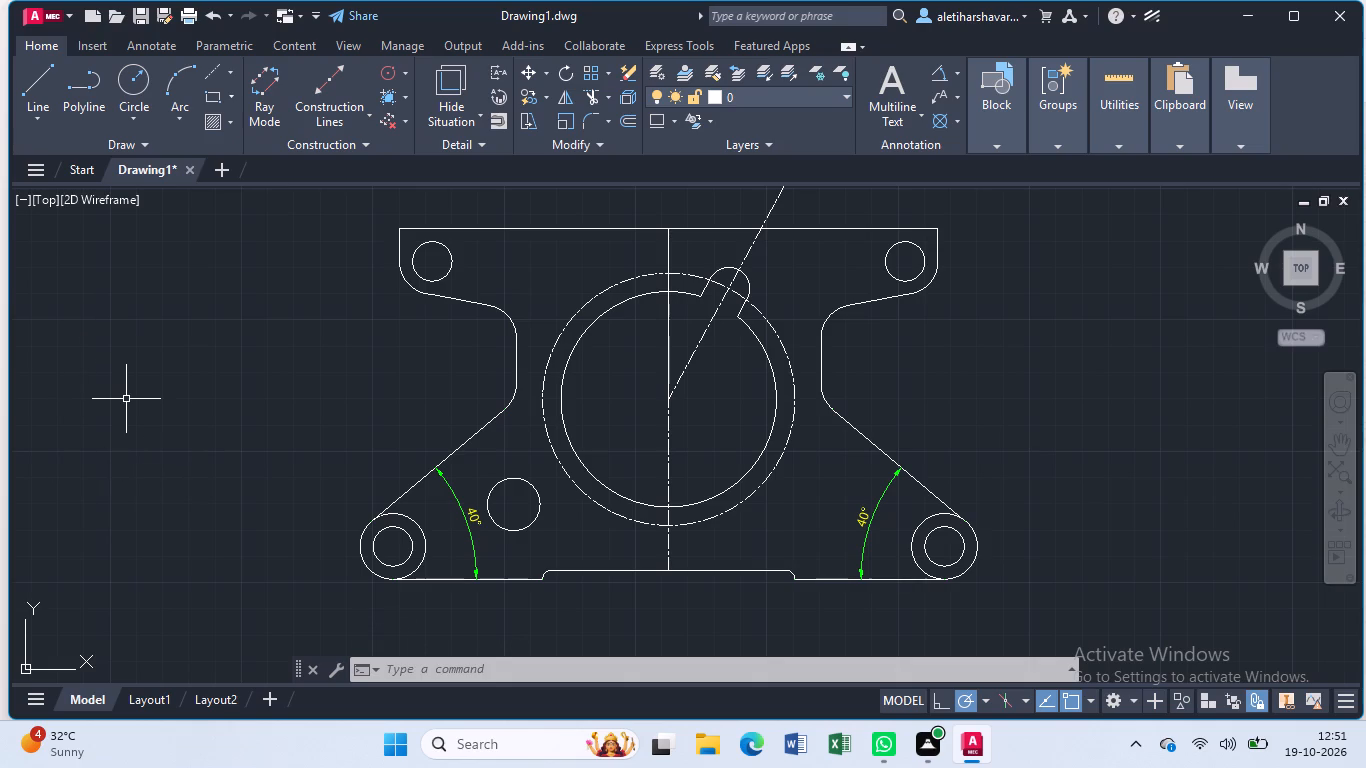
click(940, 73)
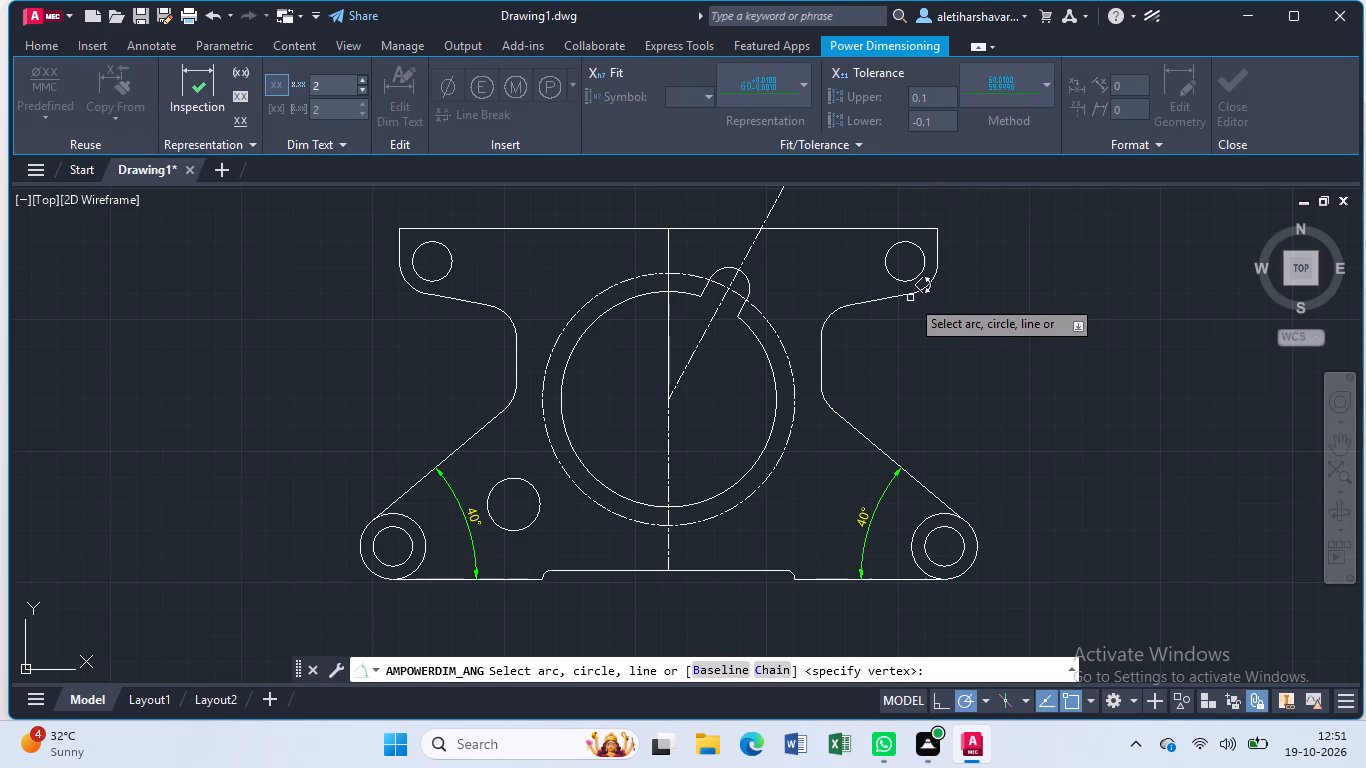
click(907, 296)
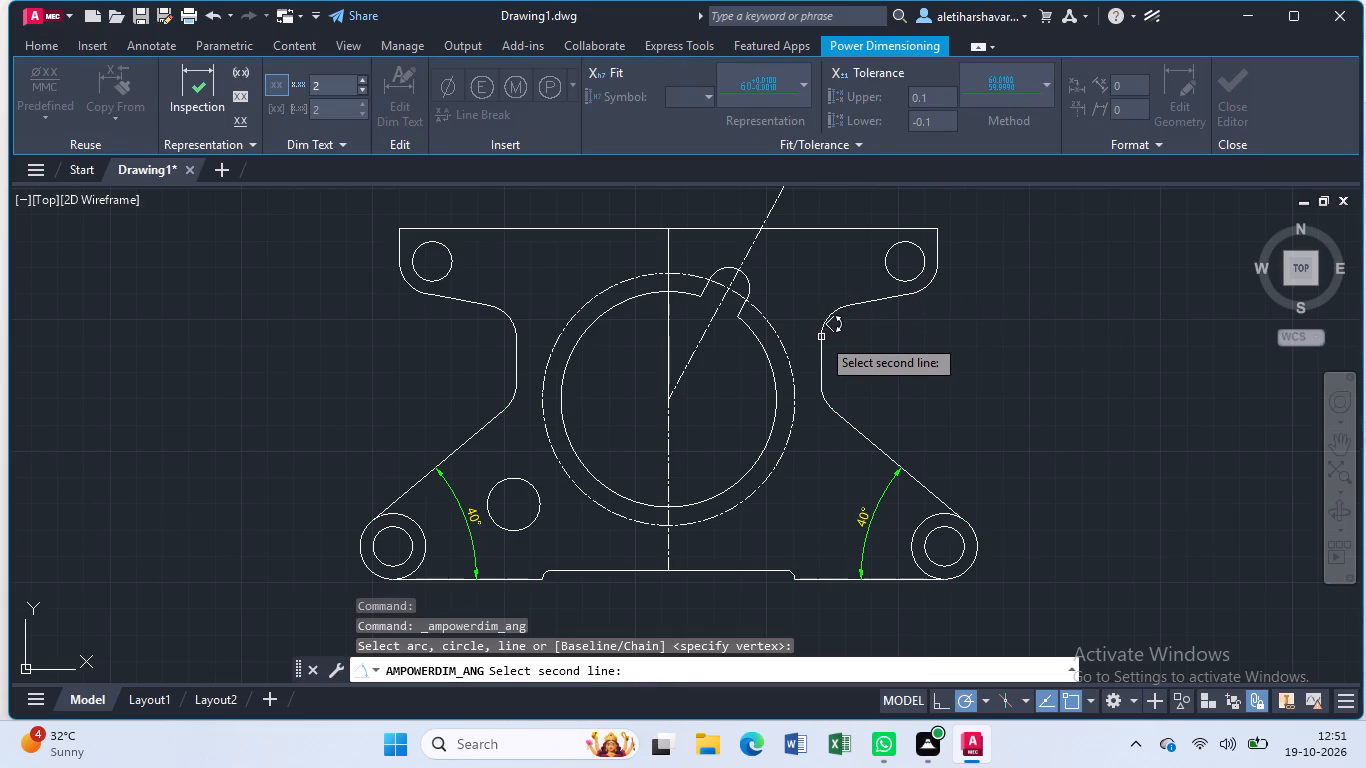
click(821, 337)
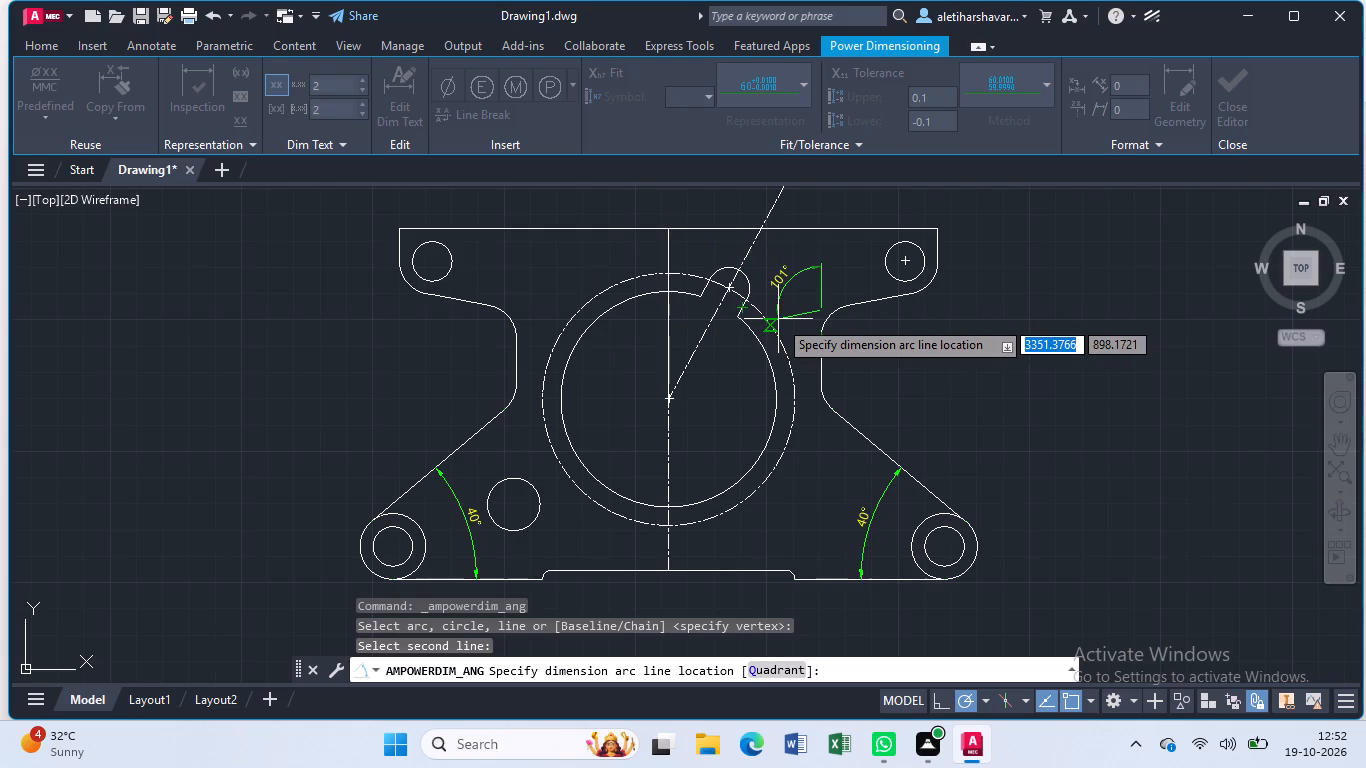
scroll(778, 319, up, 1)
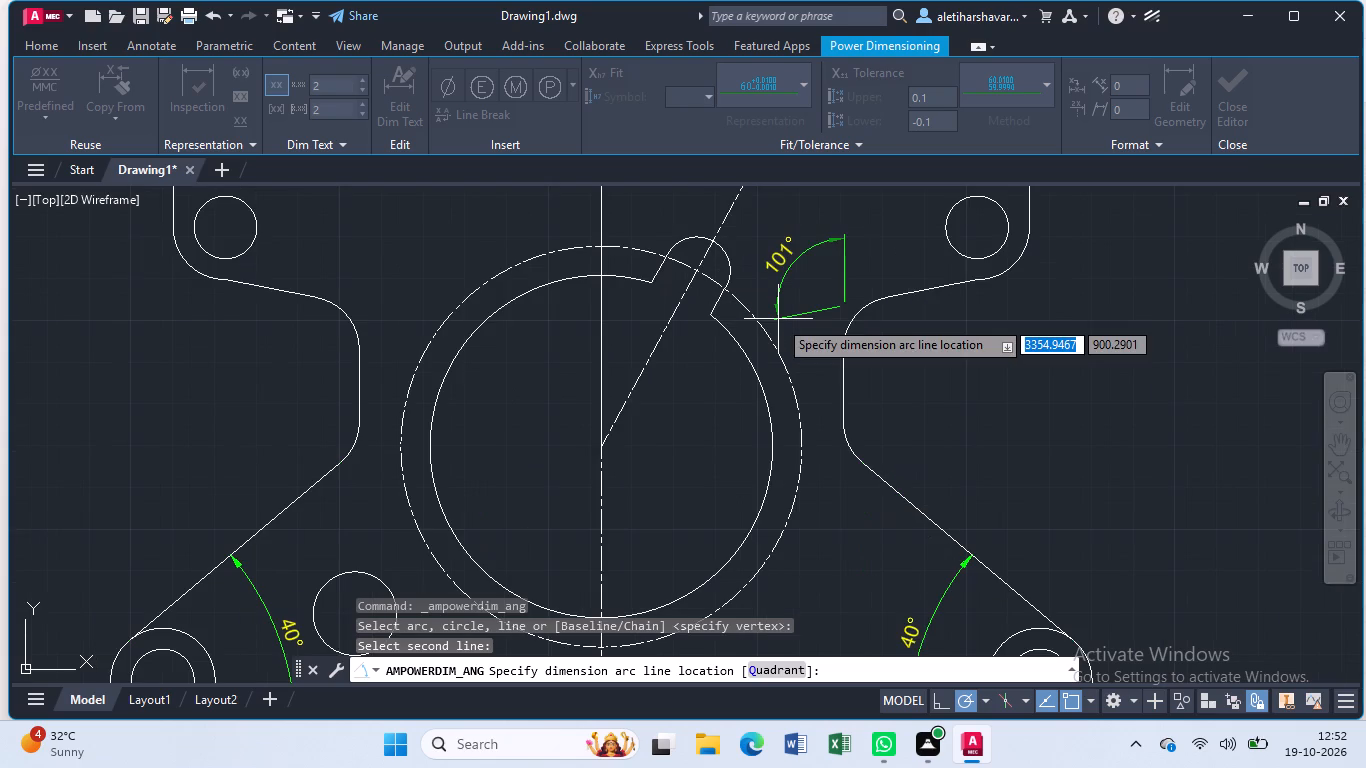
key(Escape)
Draw a horizontal reference line from the outer end of the right arm's inclined lower edge inward past the side wall.
scroll(778, 319, up, 2)
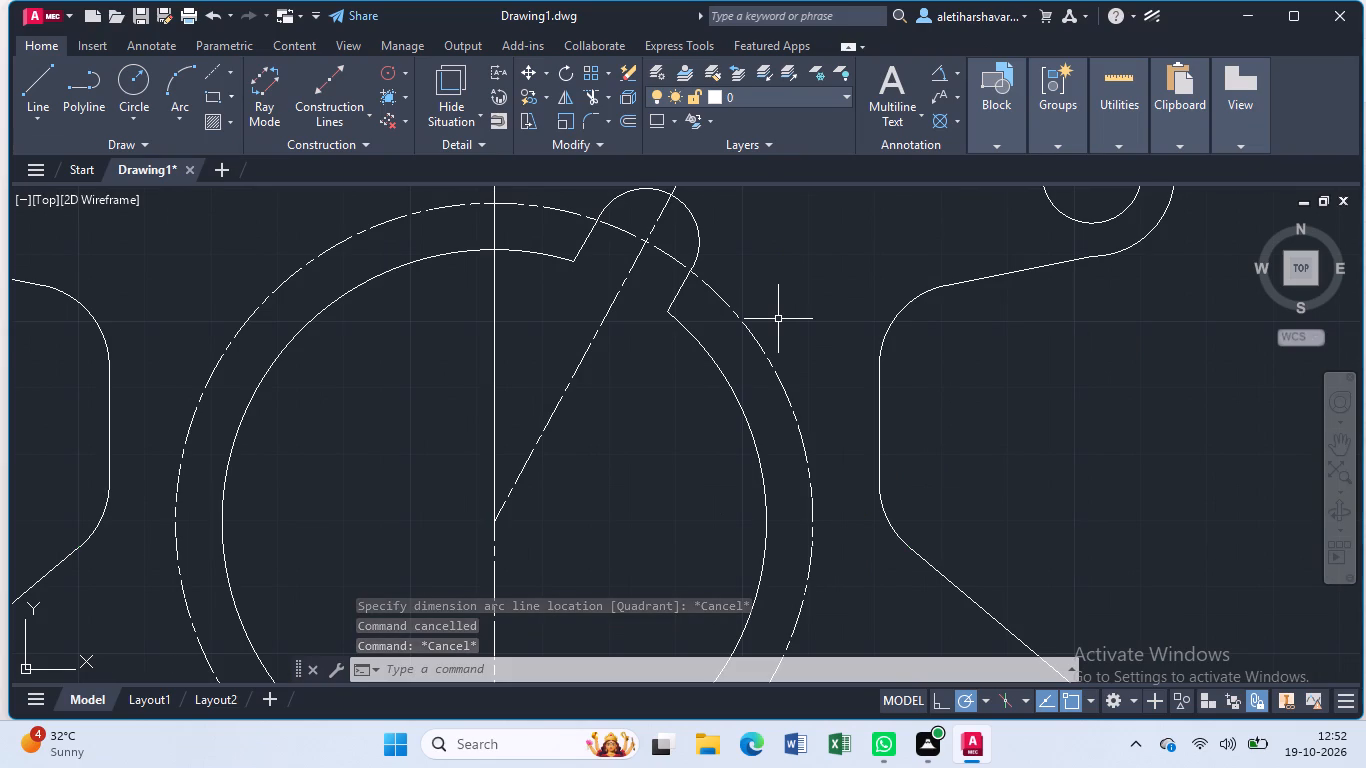
key(l)
key(Return)
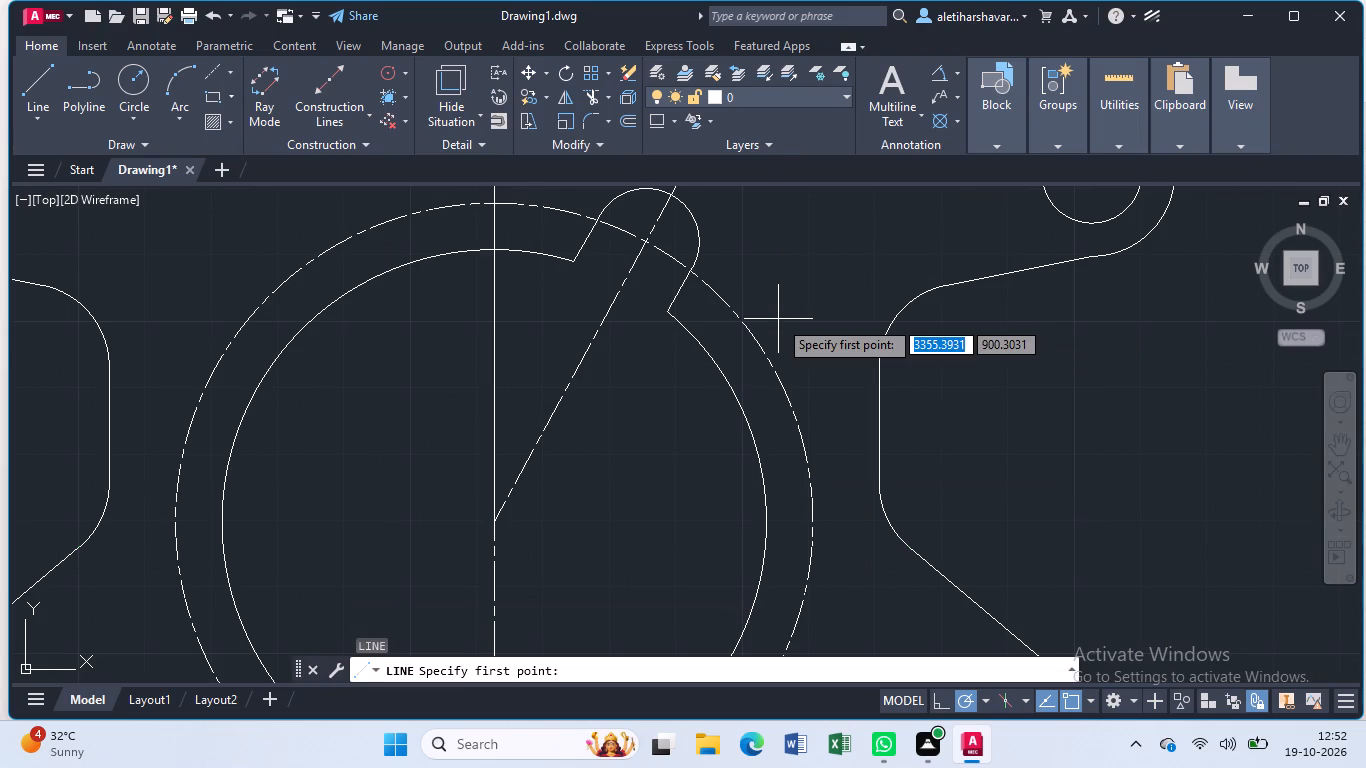
click(1094, 252)
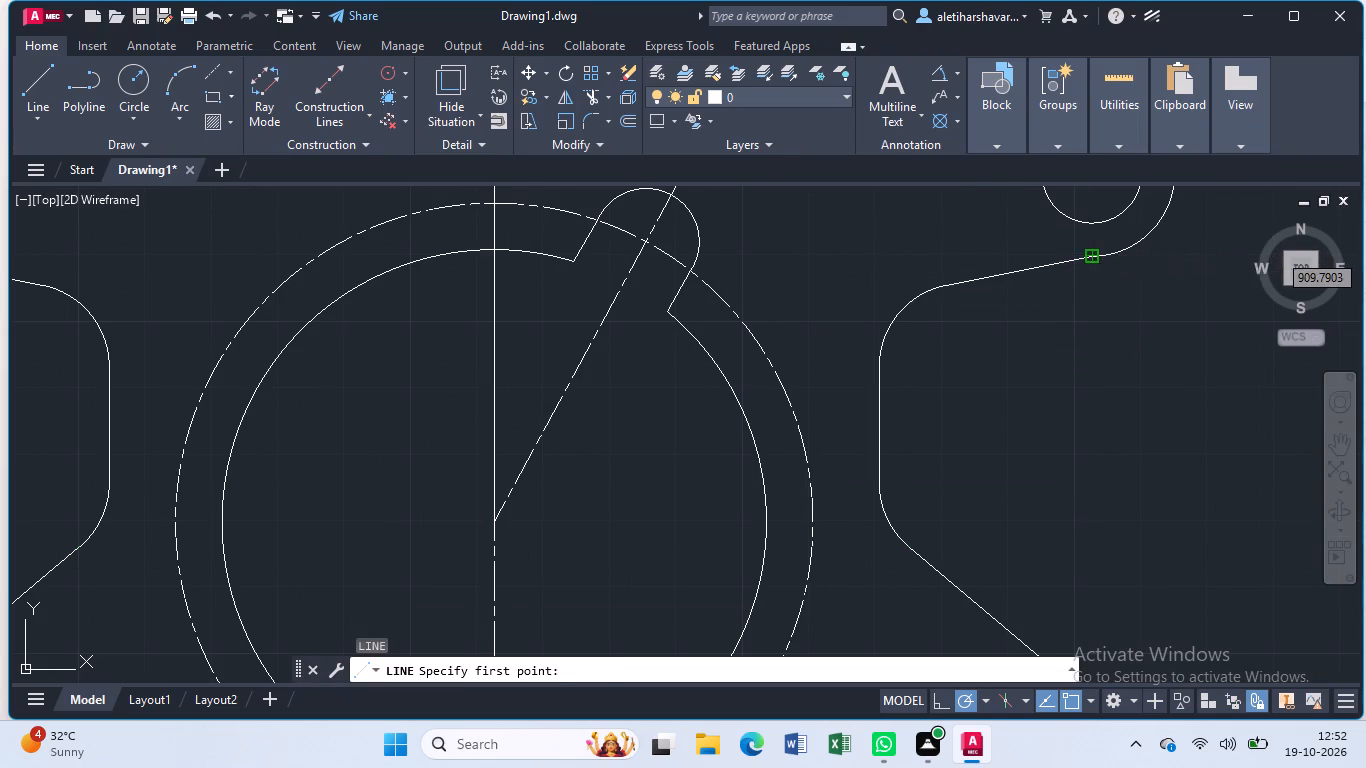
click(863, 253)
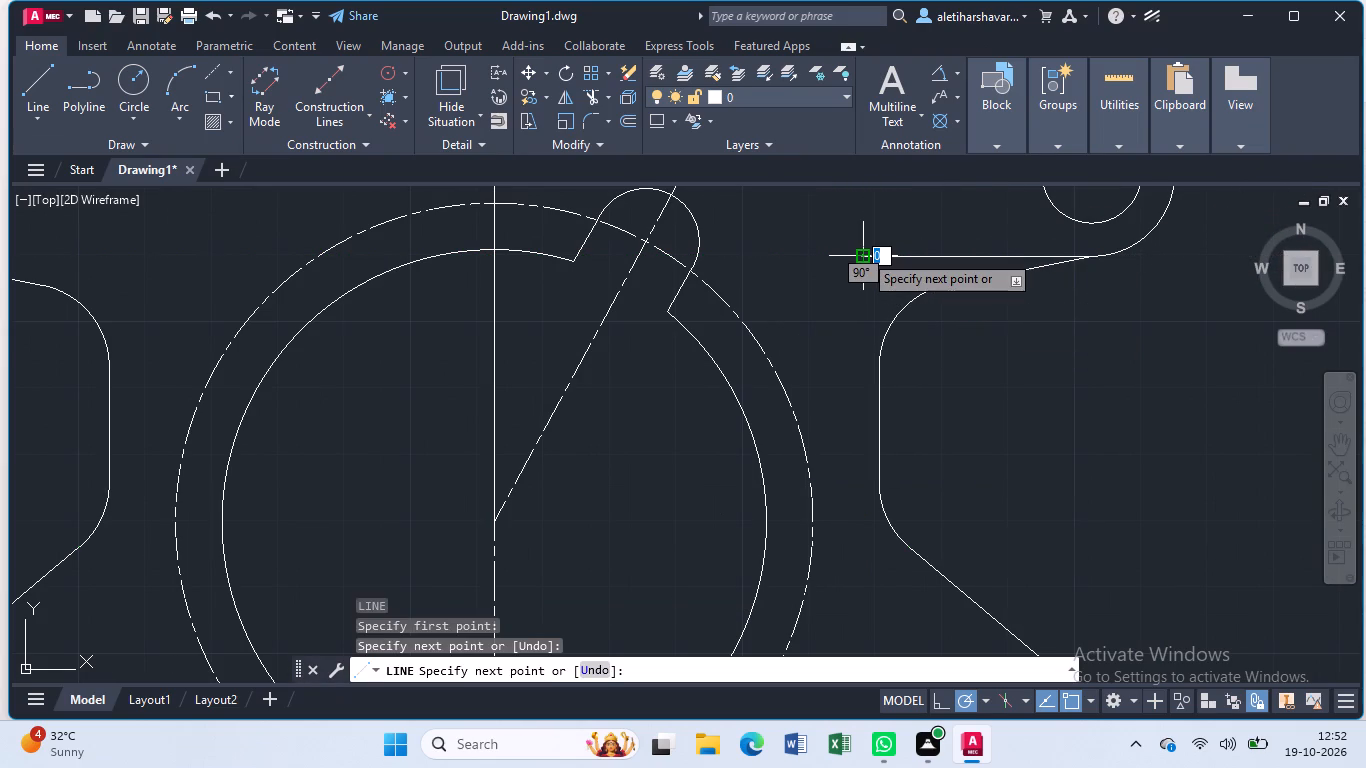
key(Escape)
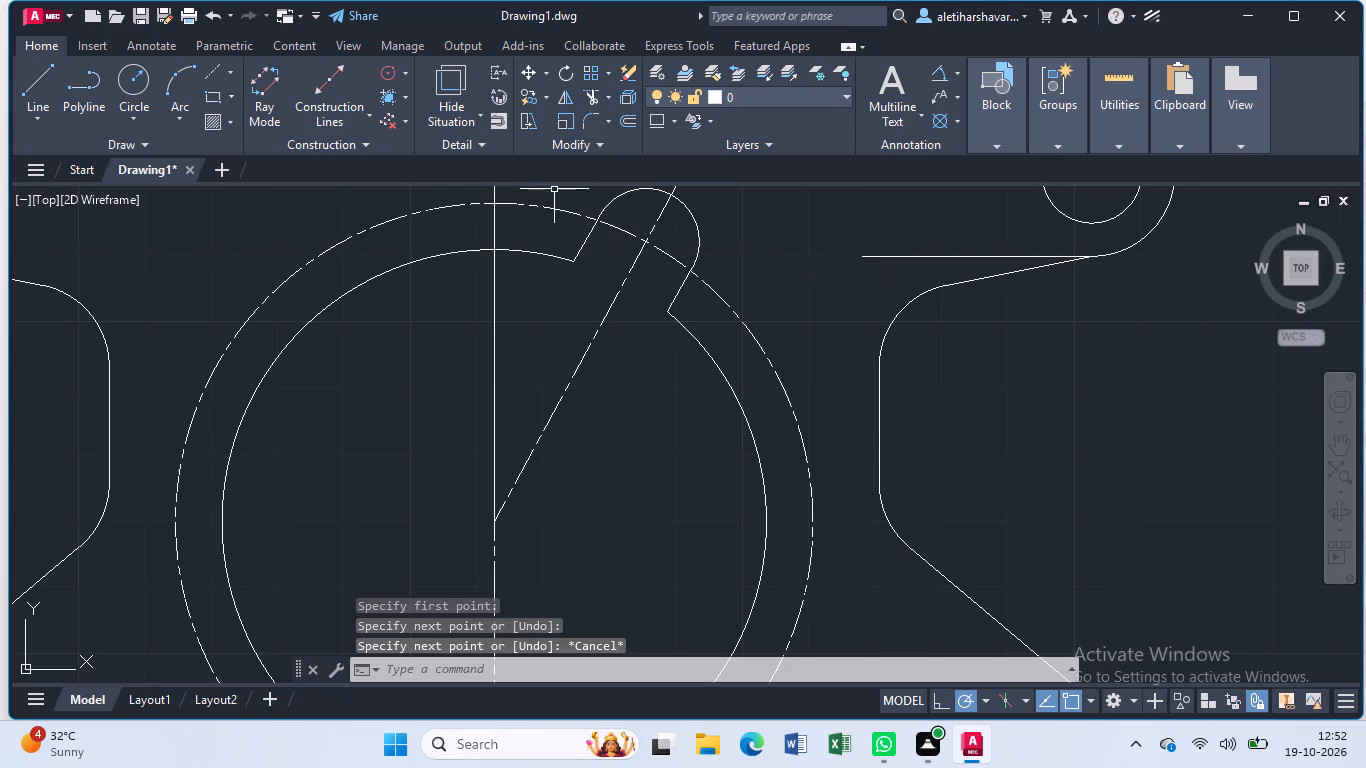
Add an angular dimension between the horizontal reference line and the right arm's inclined lower edge.
click(938, 68)
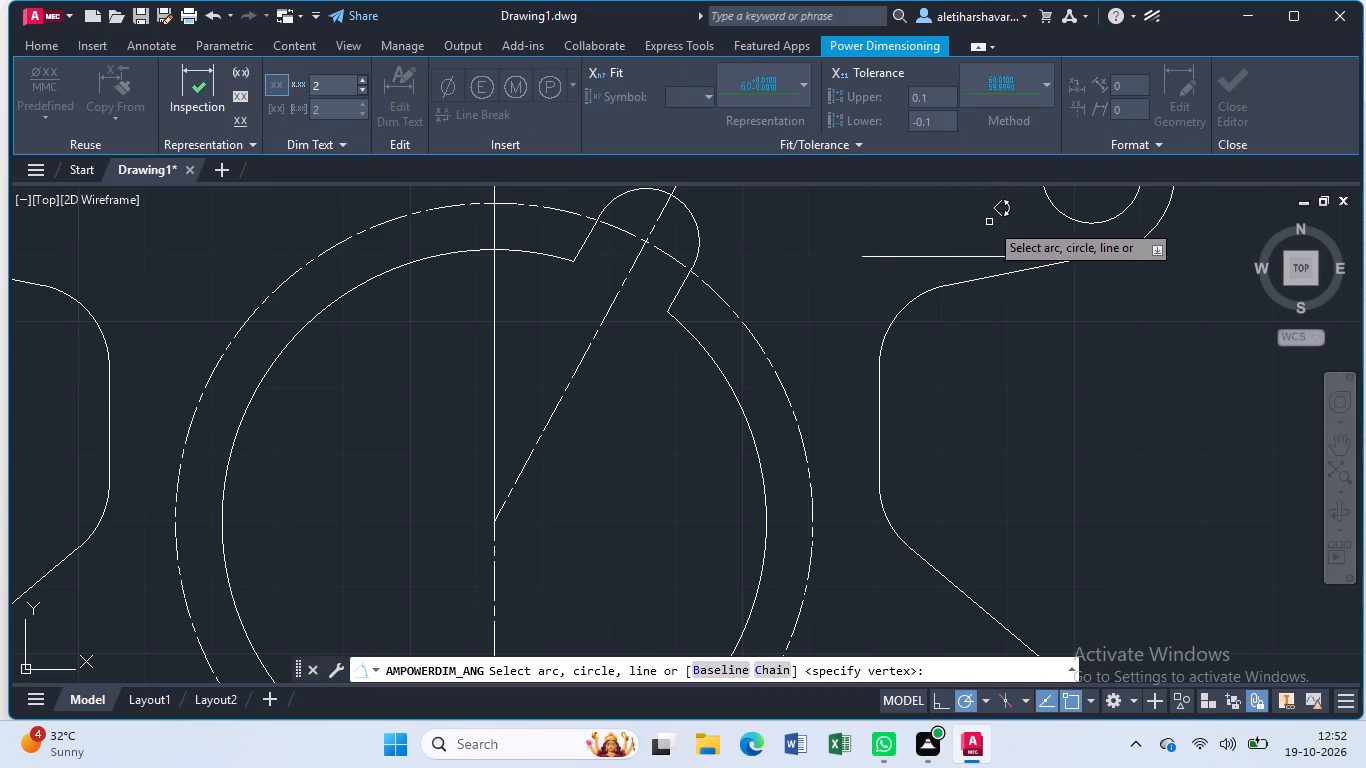
click(987, 257)
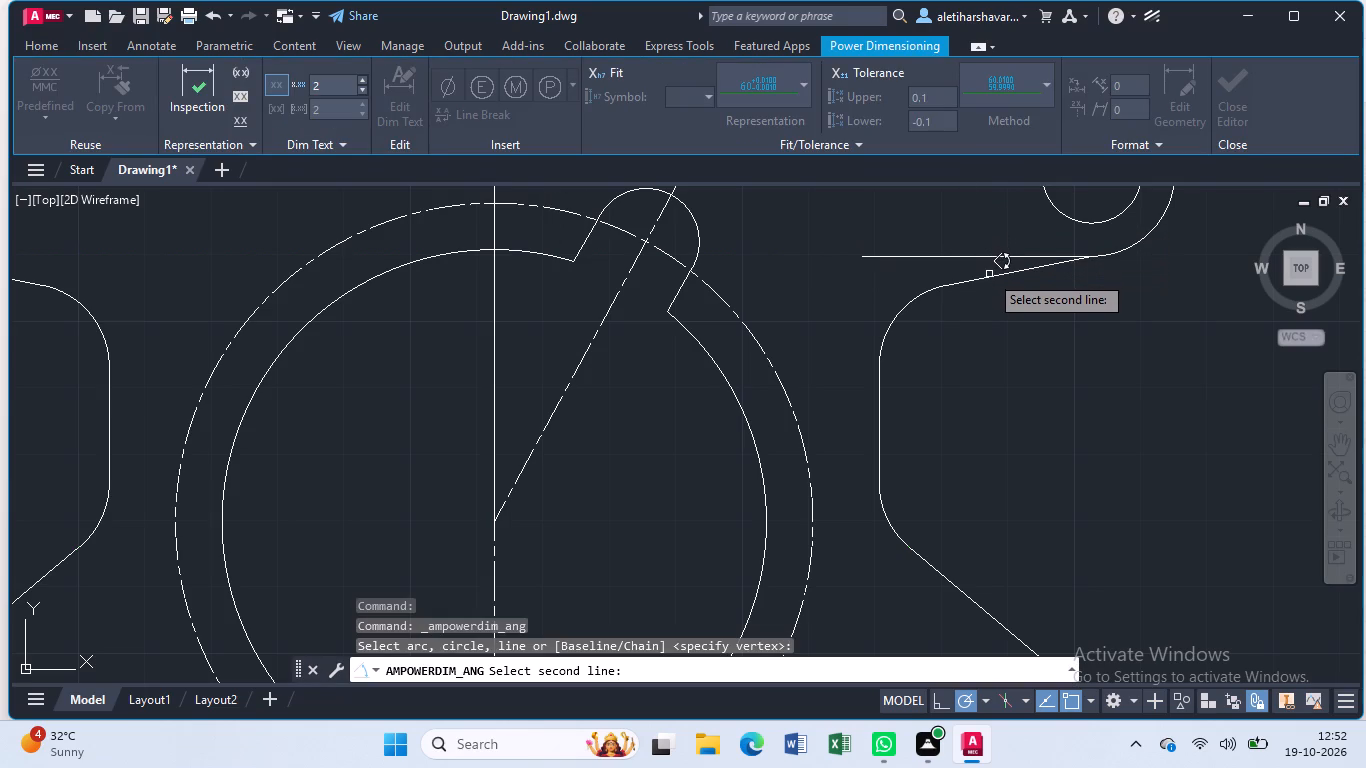
click(991, 279)
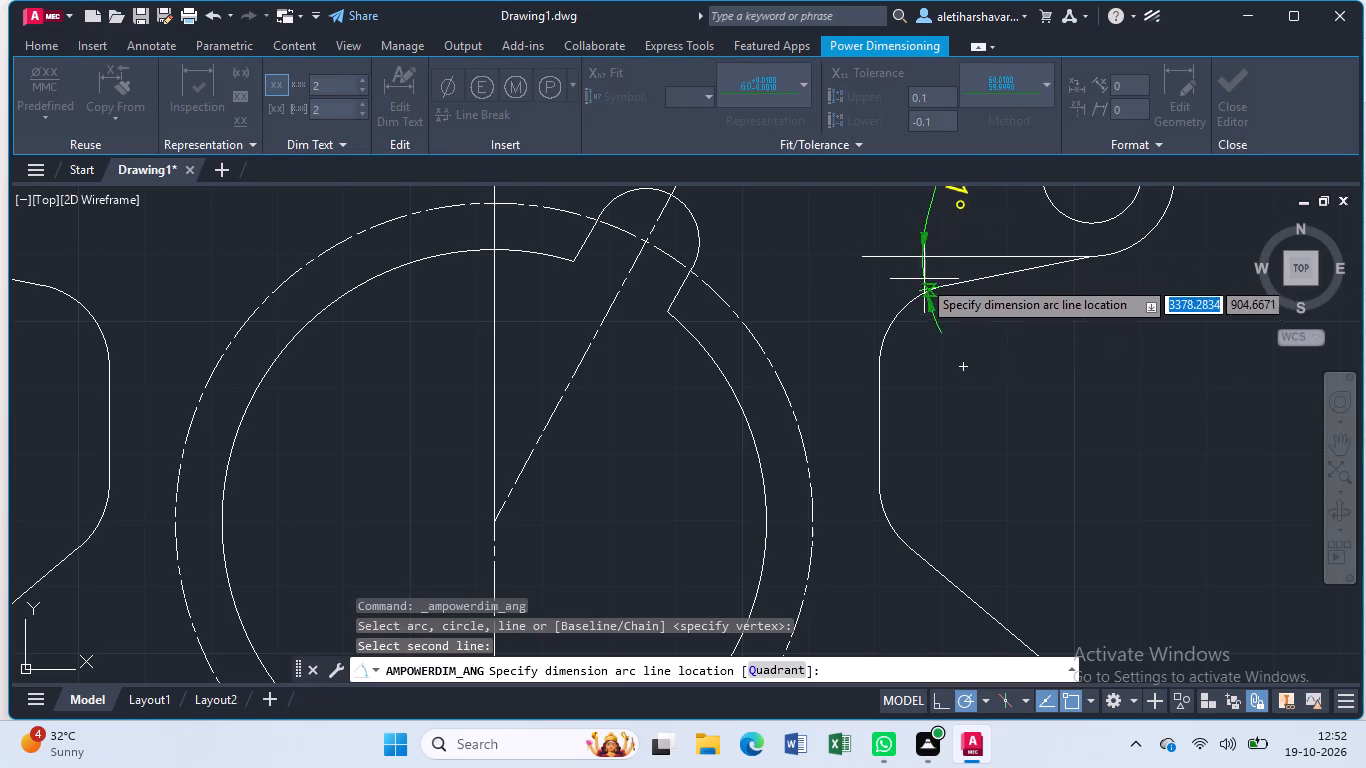
scroll(903, 277, down, 2)
scroll(903, 277, up, 2)
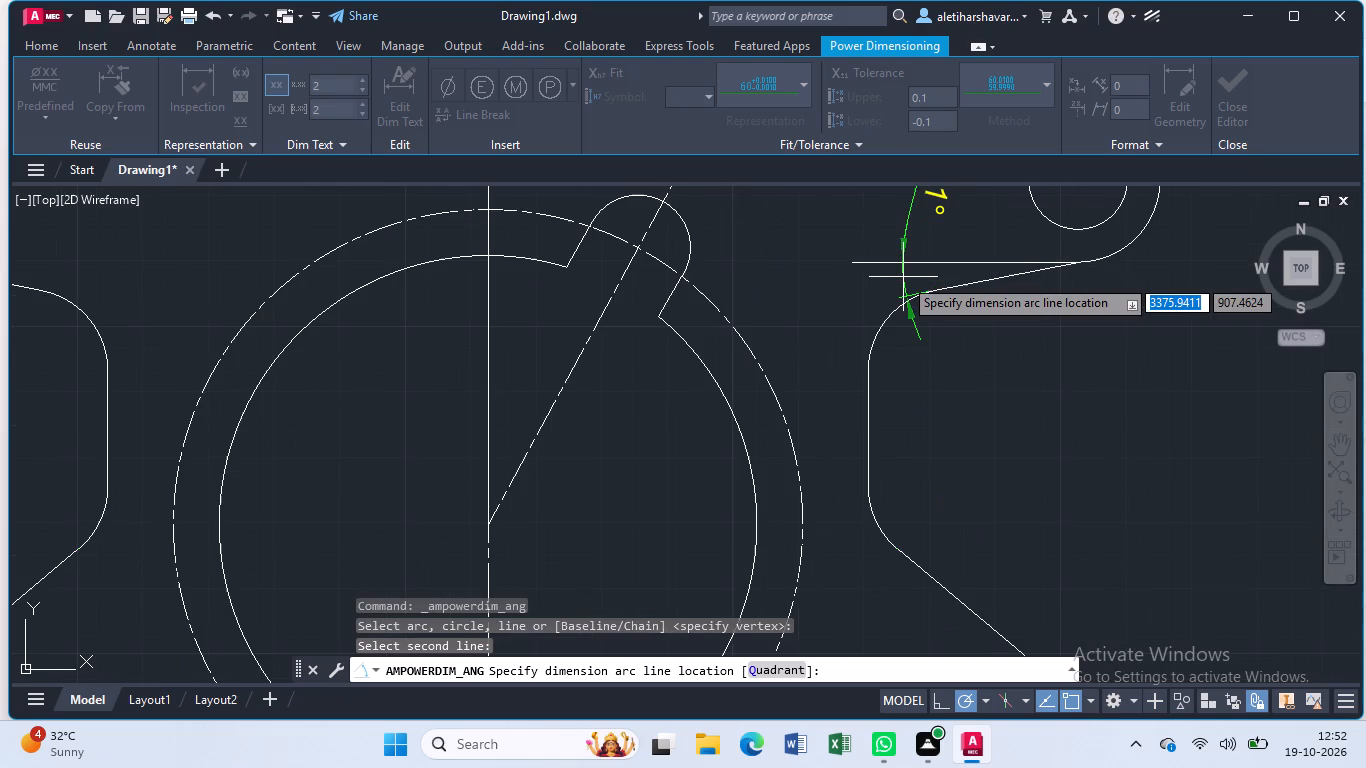
click(903, 277)
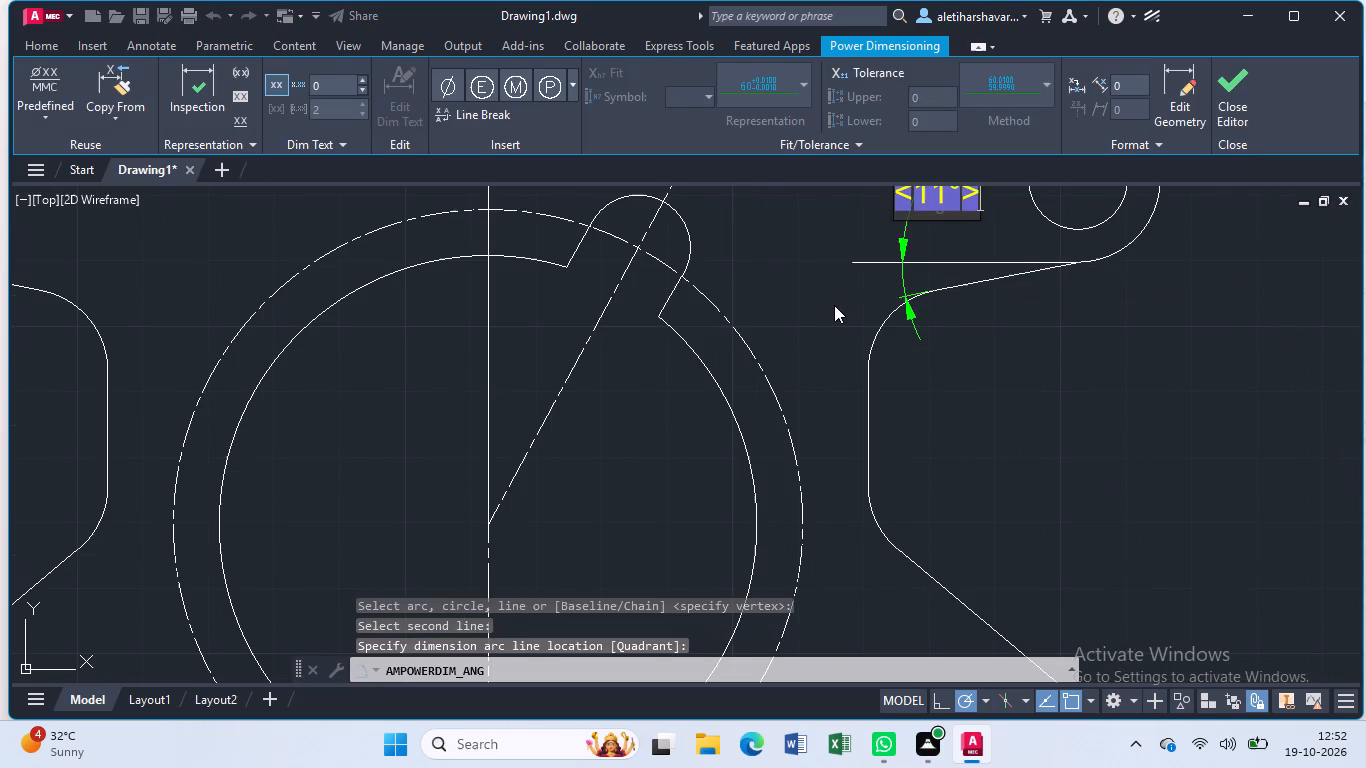
key(Return)
scroll(825, 298, down, 1)
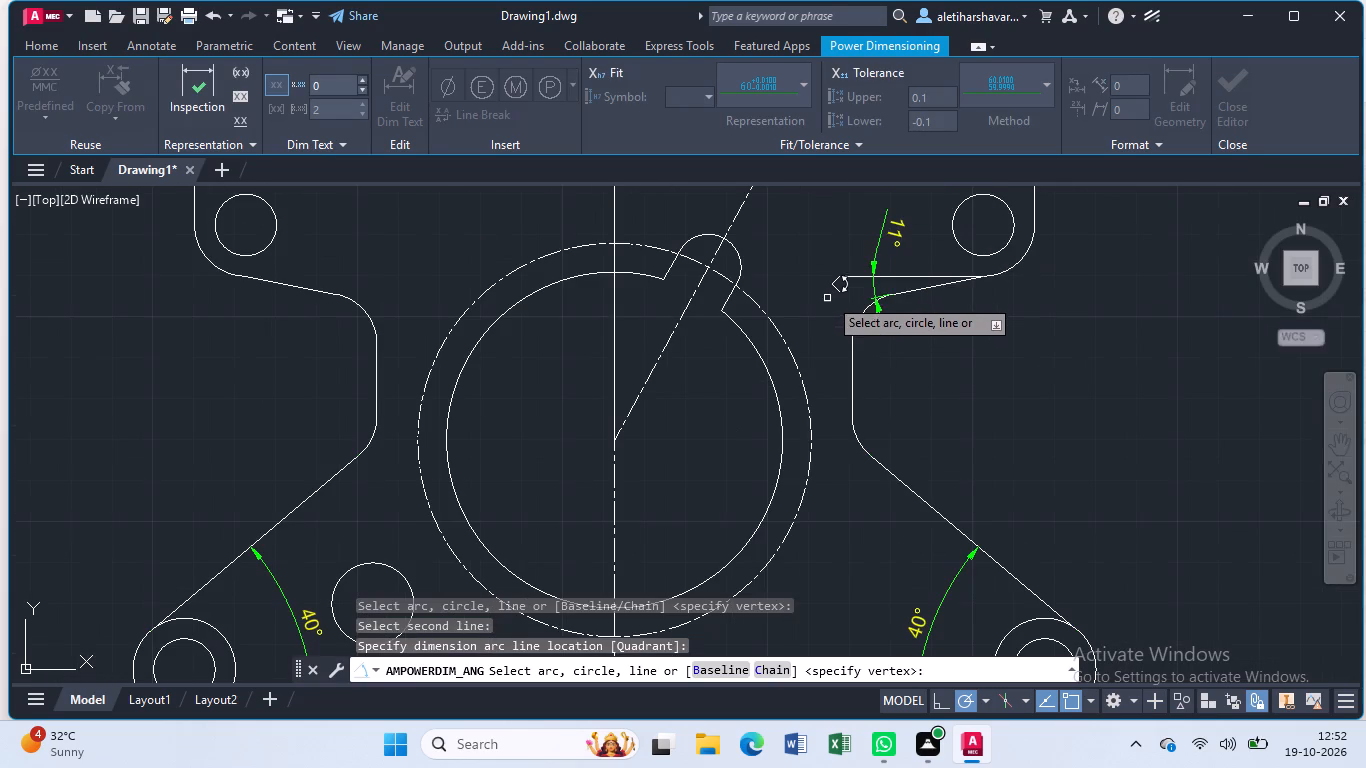
click(877, 233)
key(Escape)
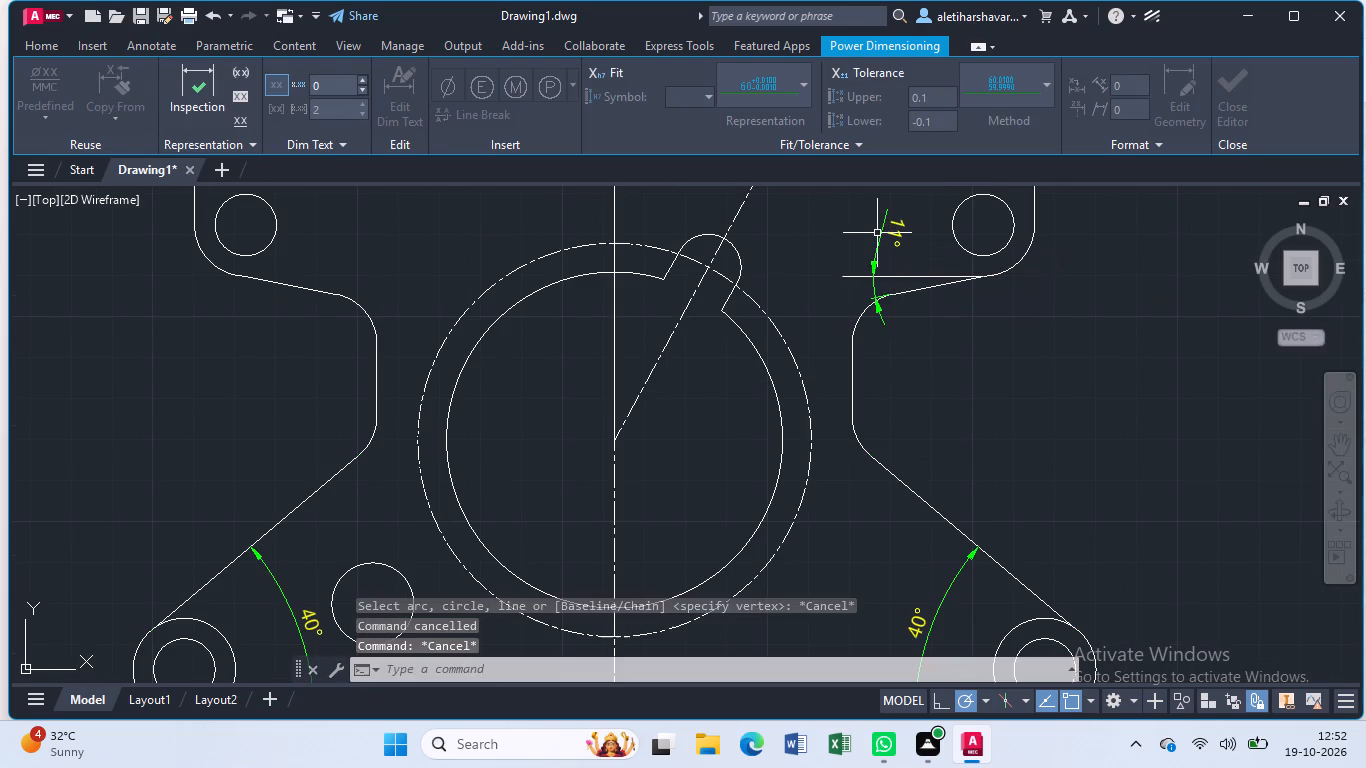
Move the right arm's angular dimension text down between the reference line and the inclined edge.
click(884, 230)
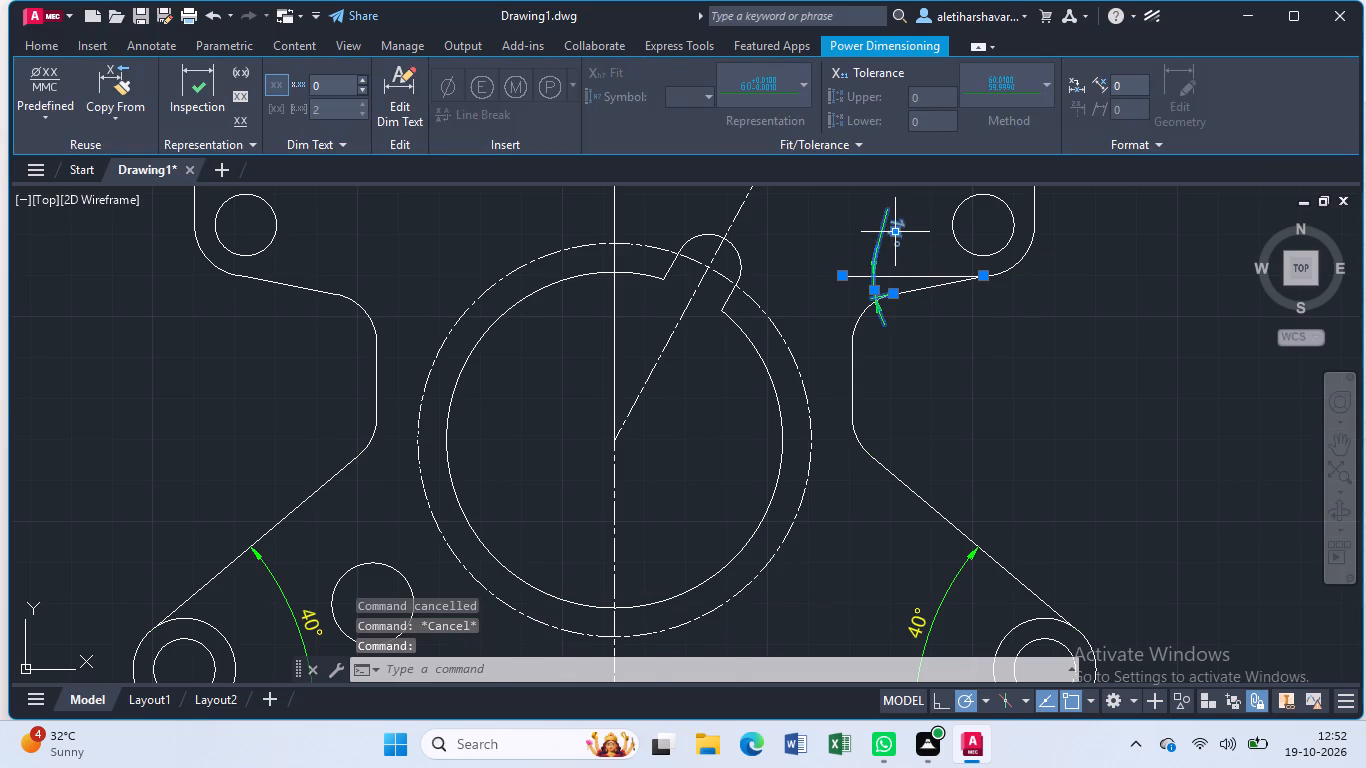
click(896, 232)
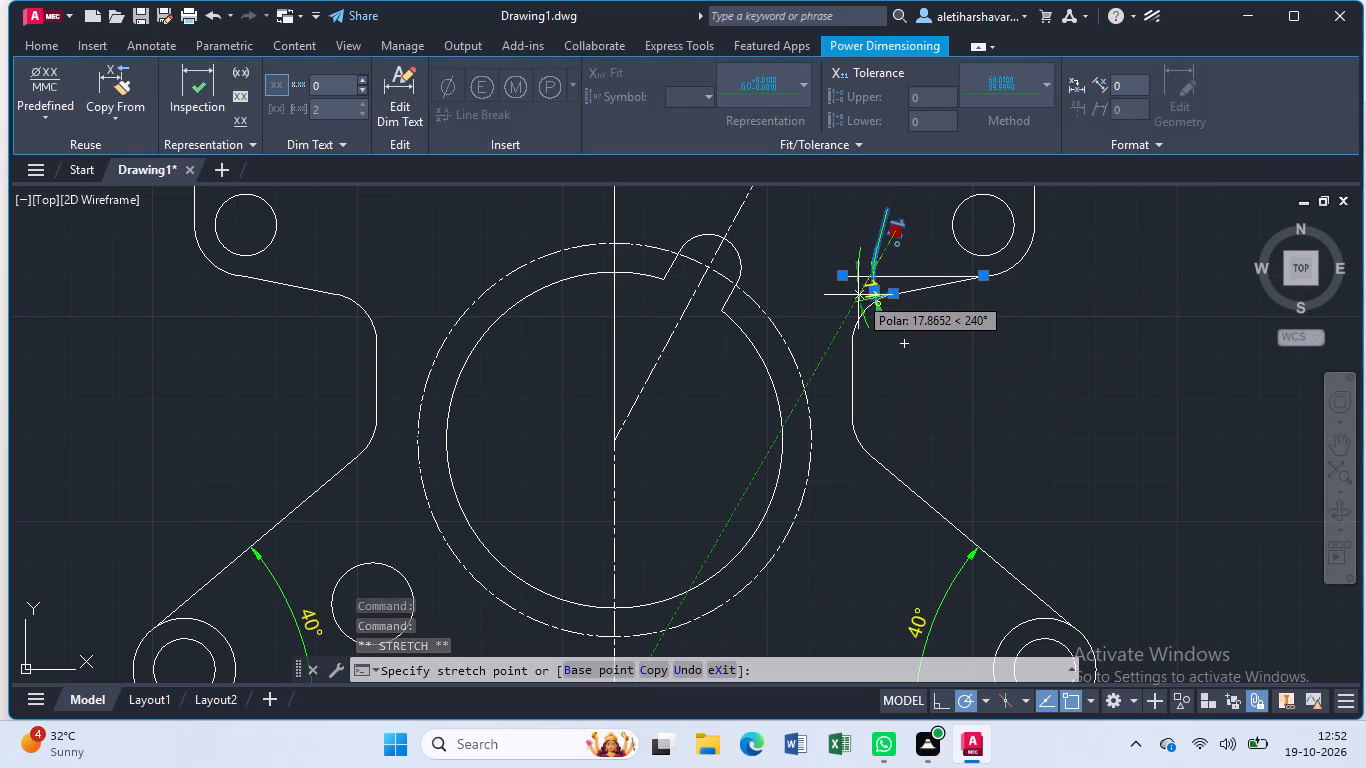
click(858, 295)
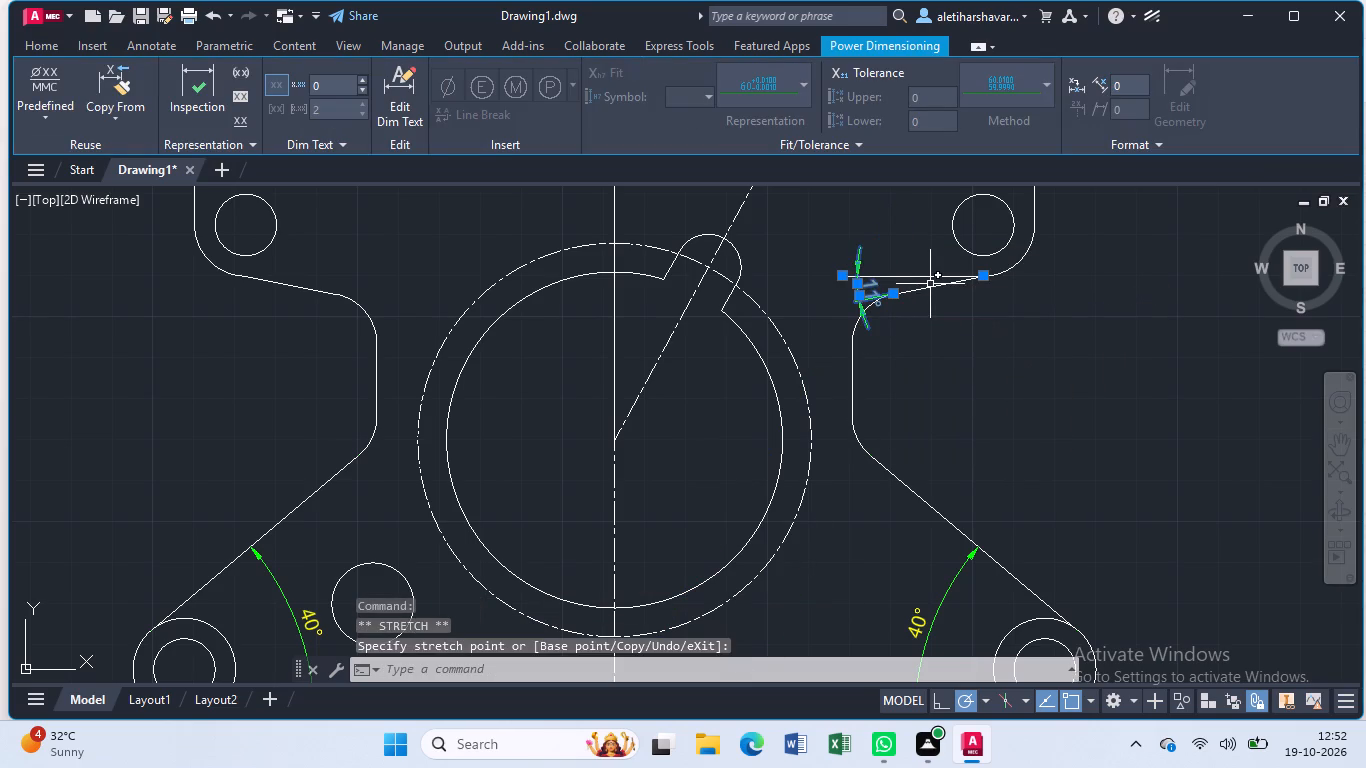
key(Escape)
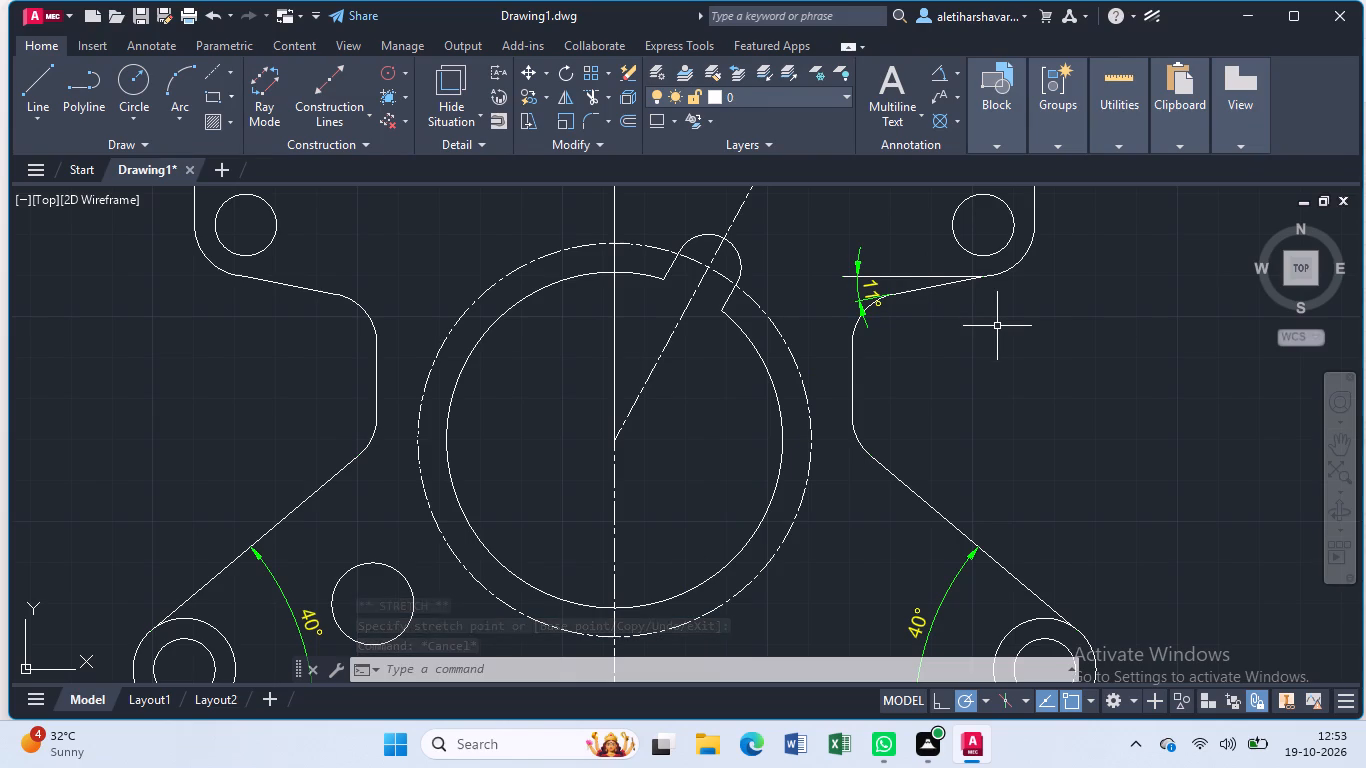
Add radius dimensions to the upper and lower fillets of the left side wall, placing the text outside the profile.
click(960, 68)
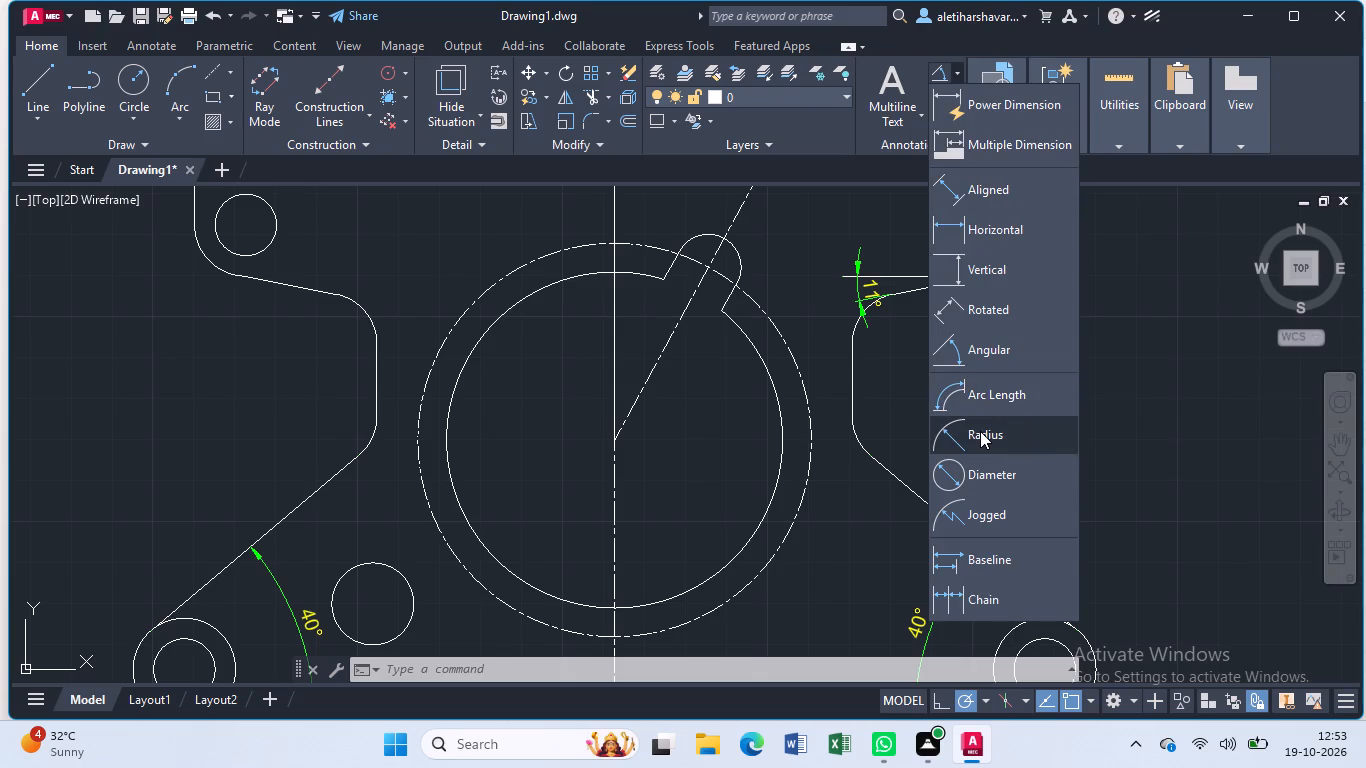
click(980, 431)
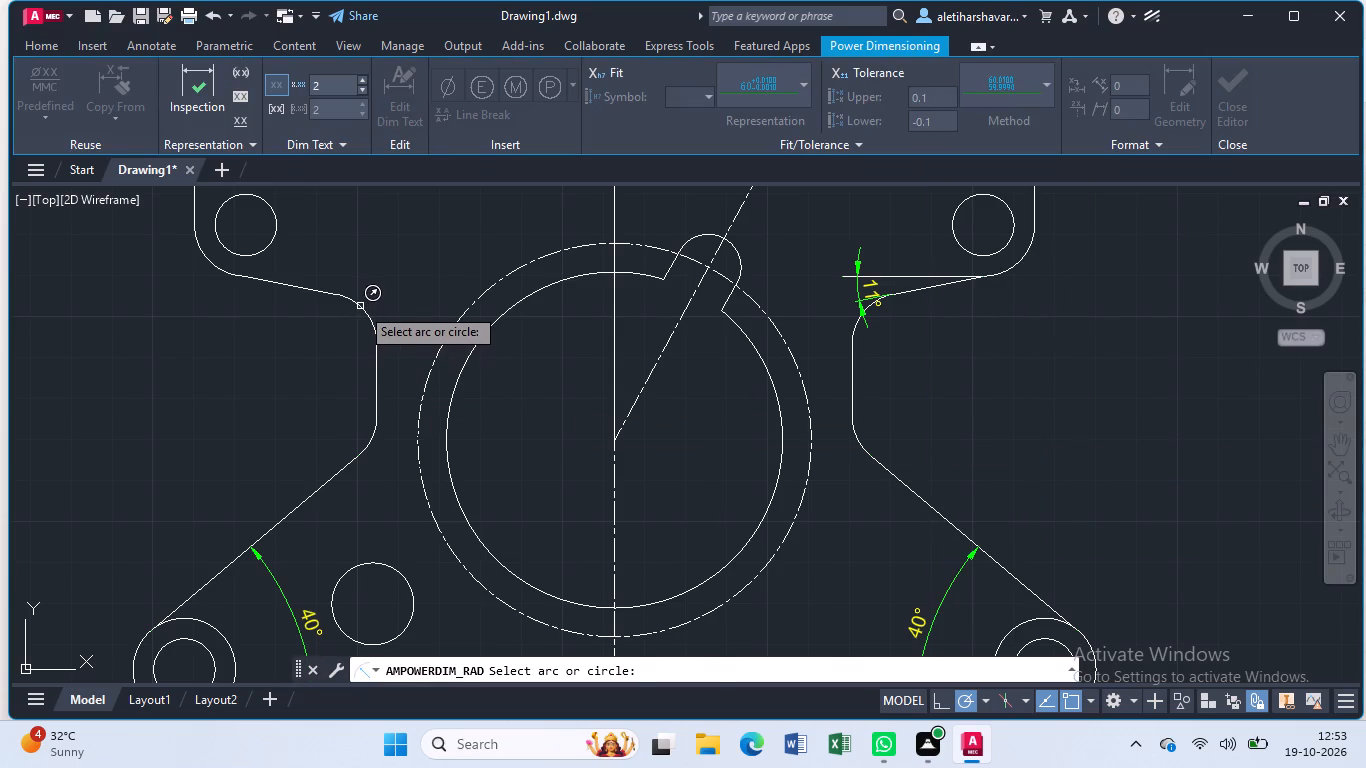
click(360, 306)
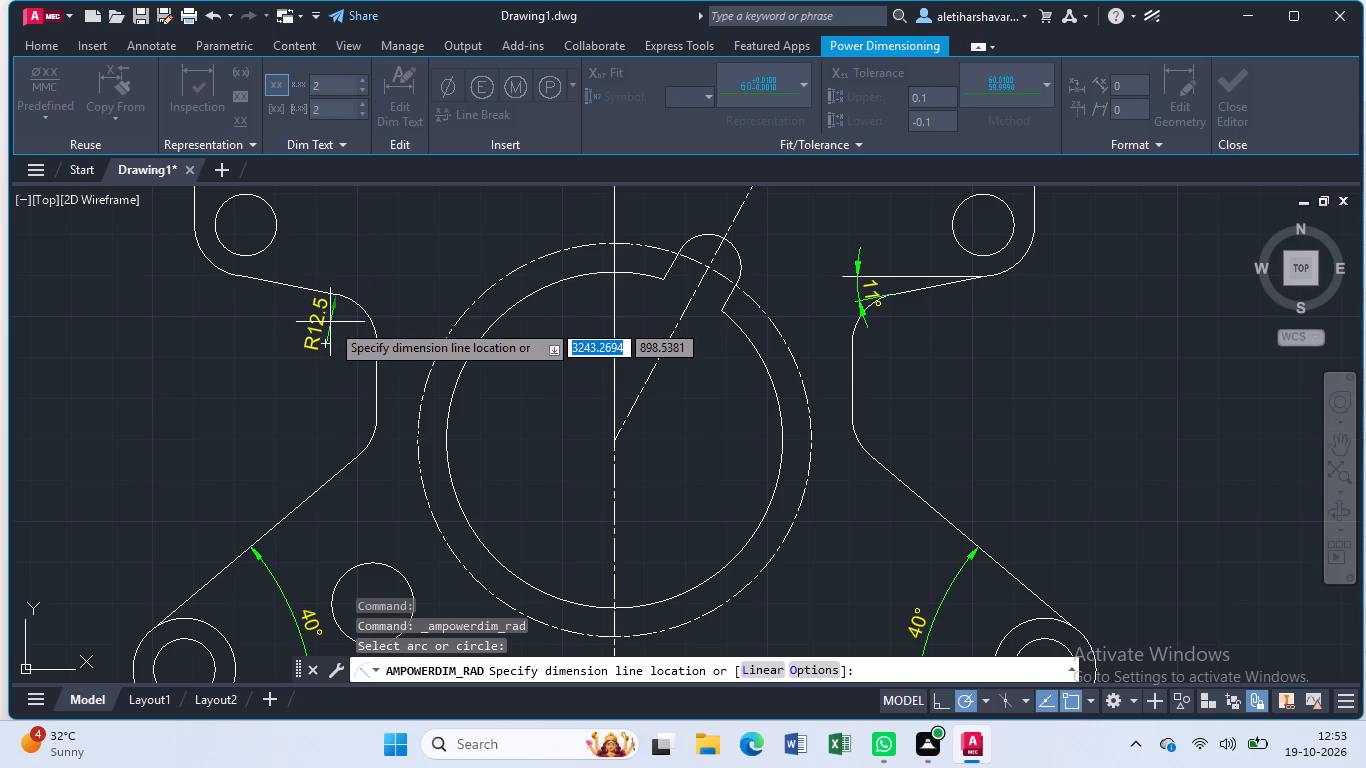
click(330, 322)
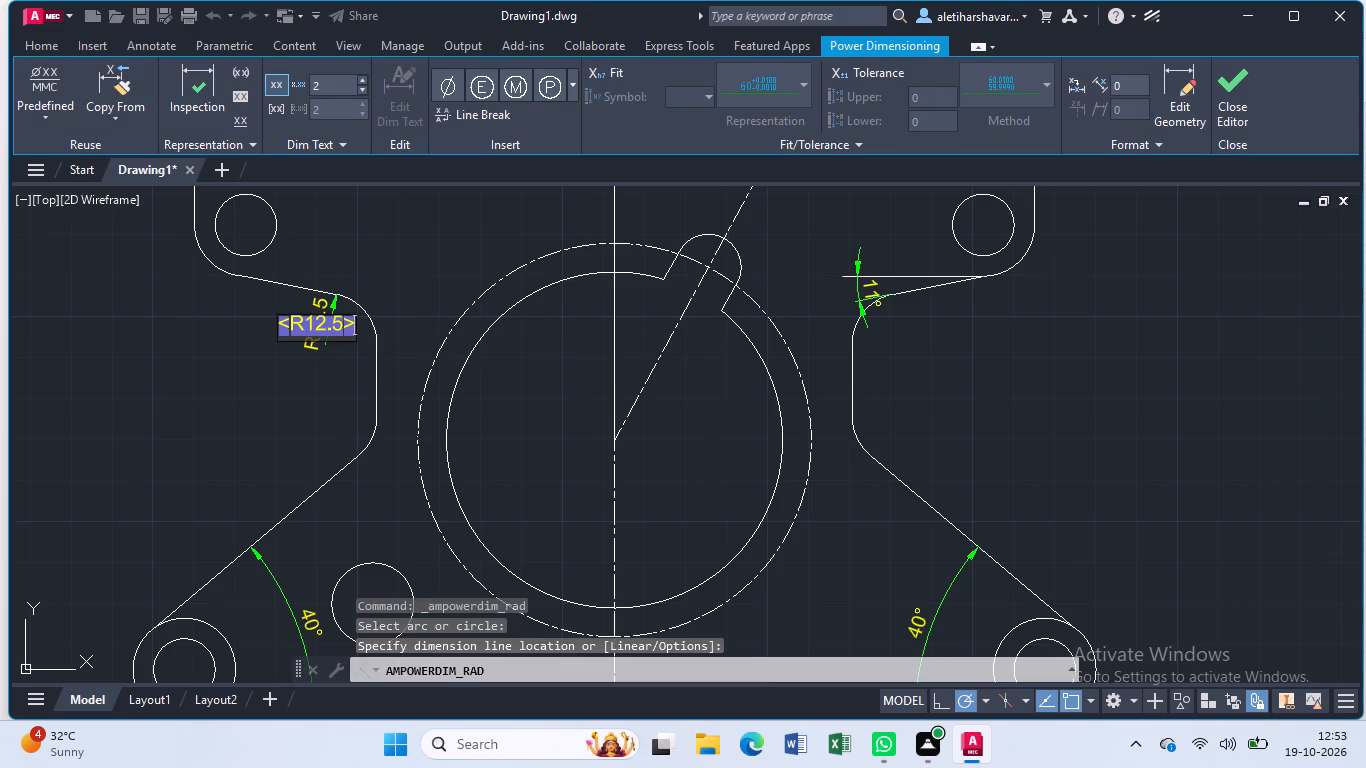
key(Return)
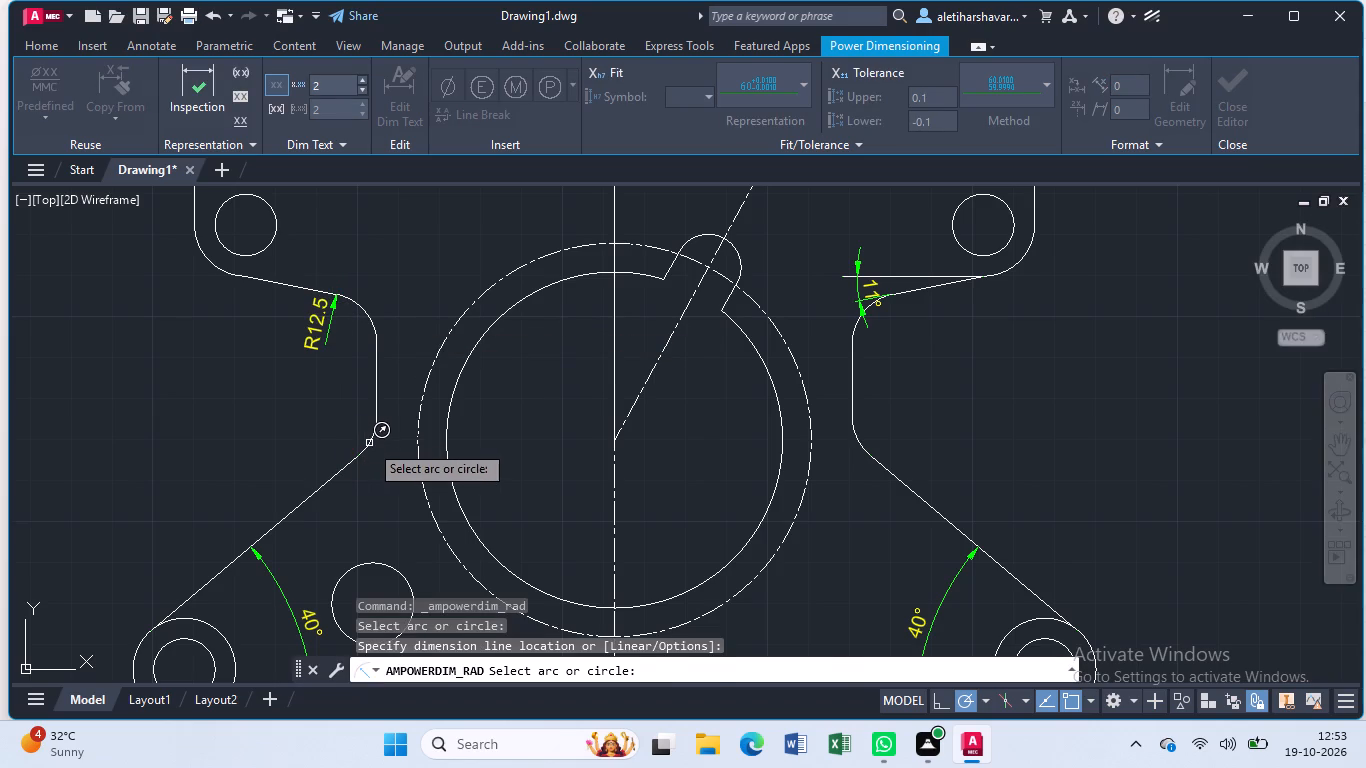
click(369, 443)
click(334, 436)
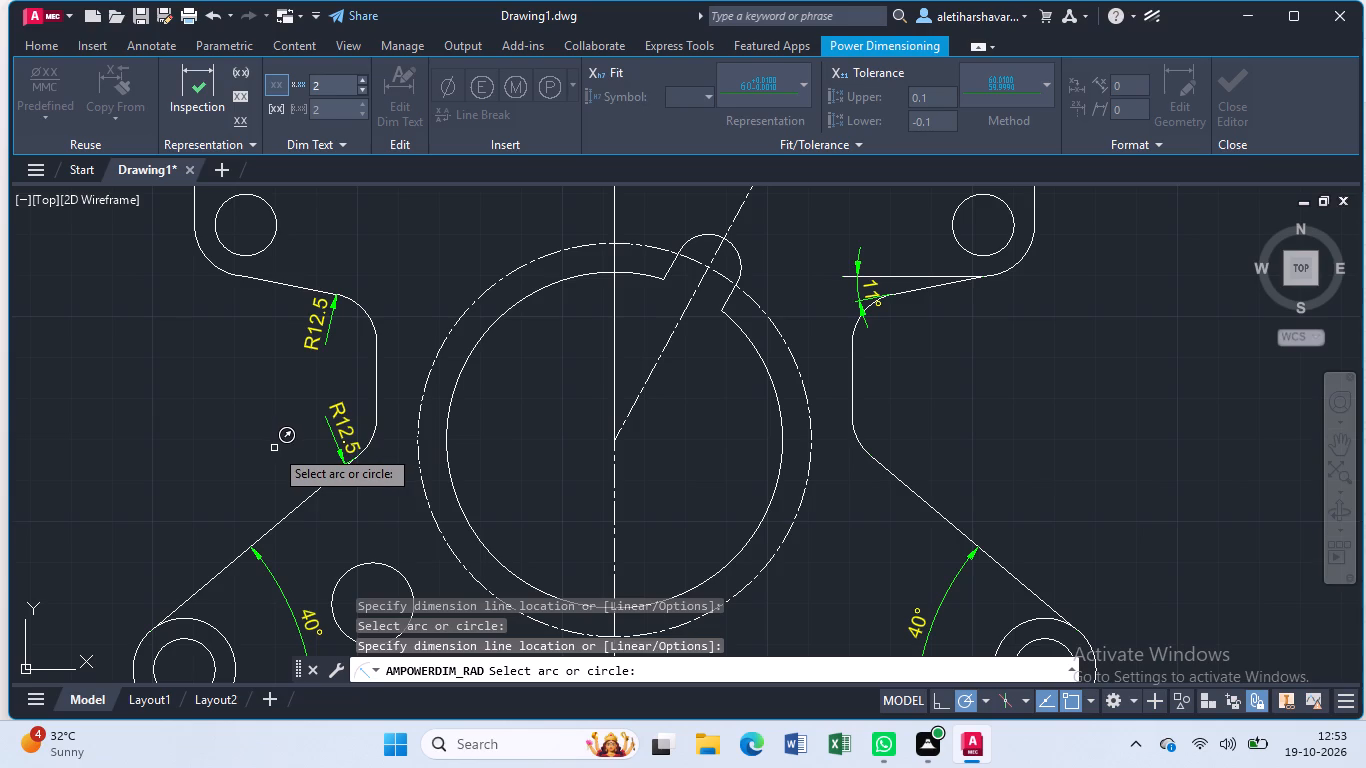
Add radius dimensions to the two small fillets at the ends of the raised section in the bottom edge.
scroll(508, 536, down, 2)
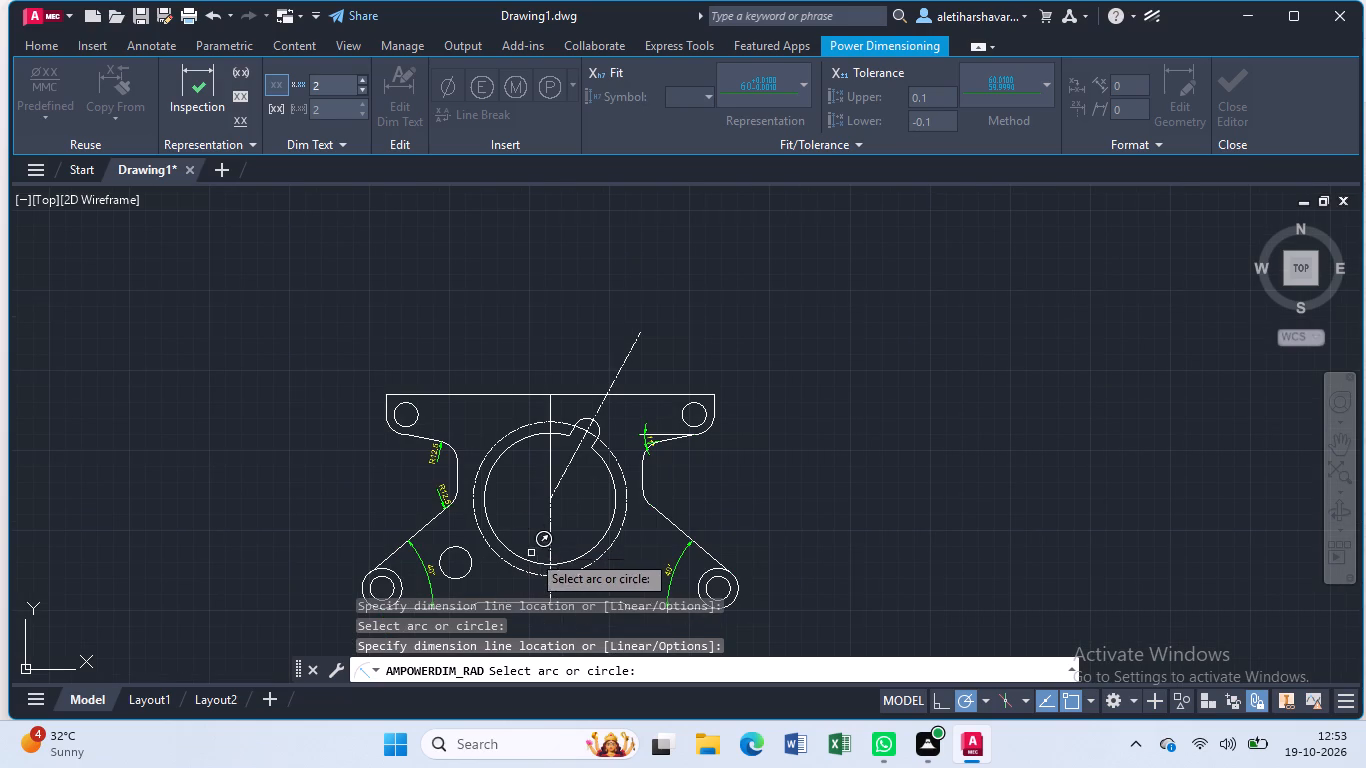
middle_drag(552, 583, 508, 464)
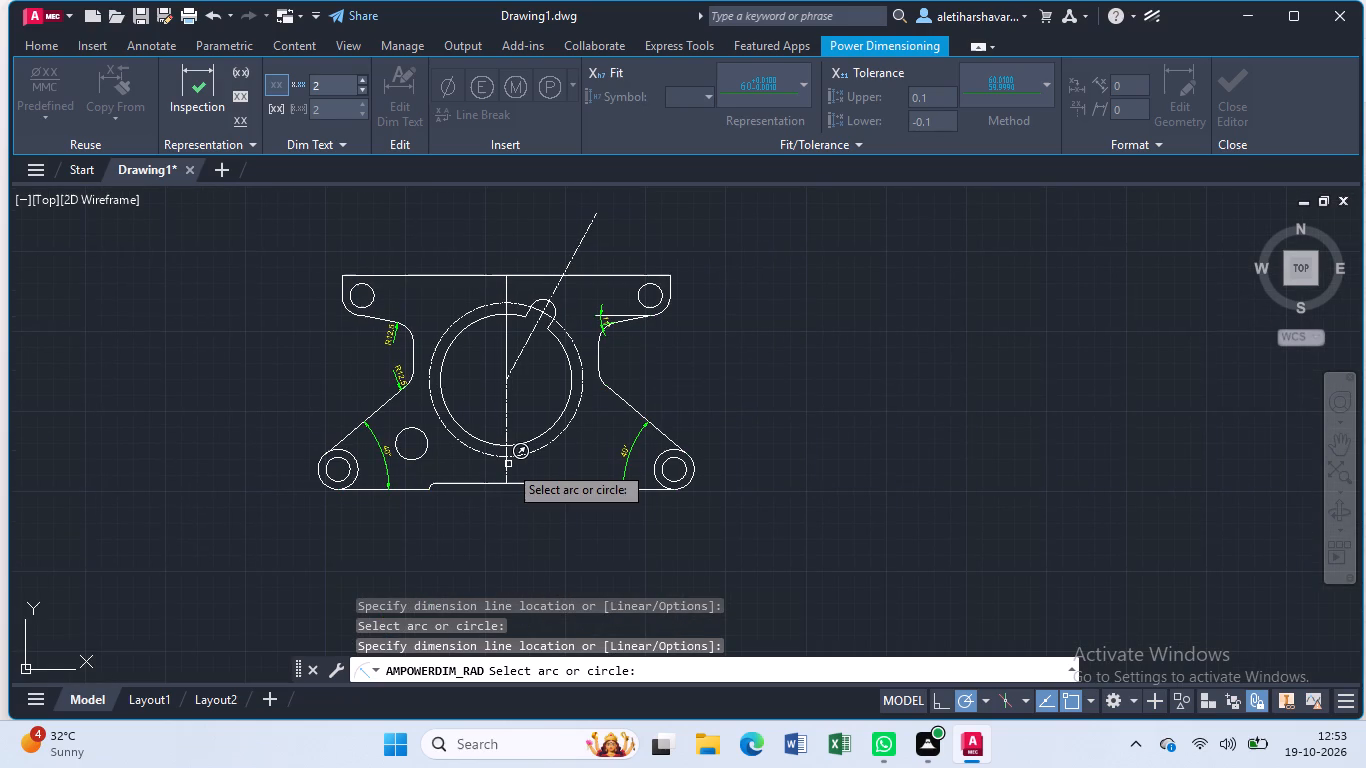
scroll(508, 464, up, 2)
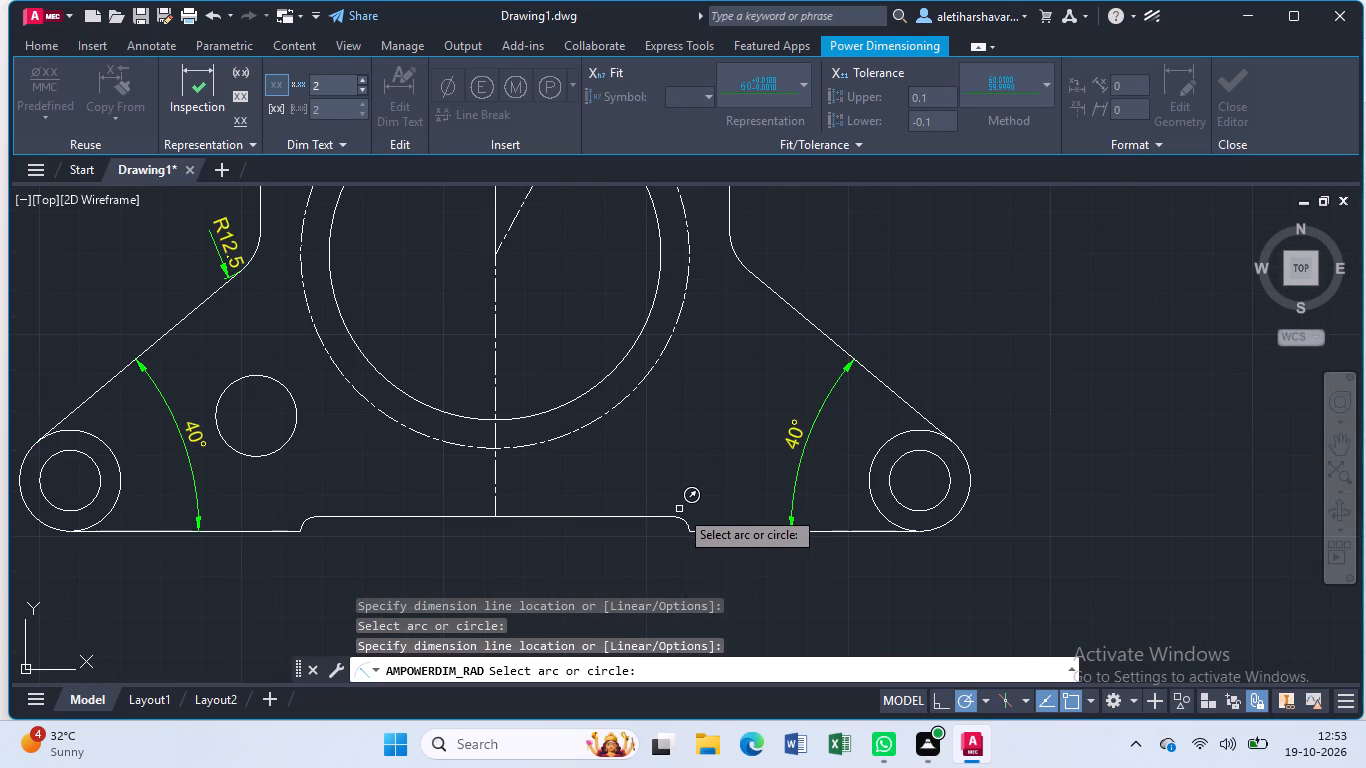
click(684, 523)
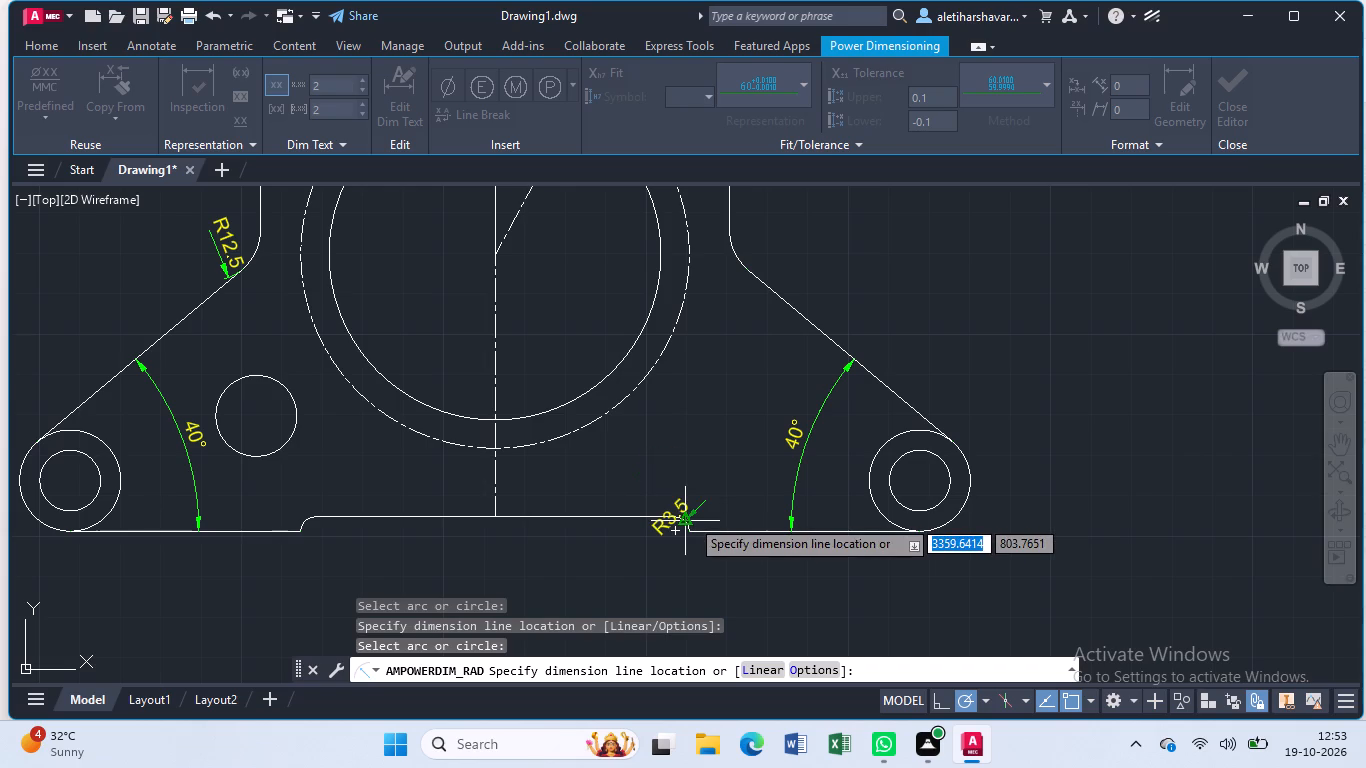
click(688, 512)
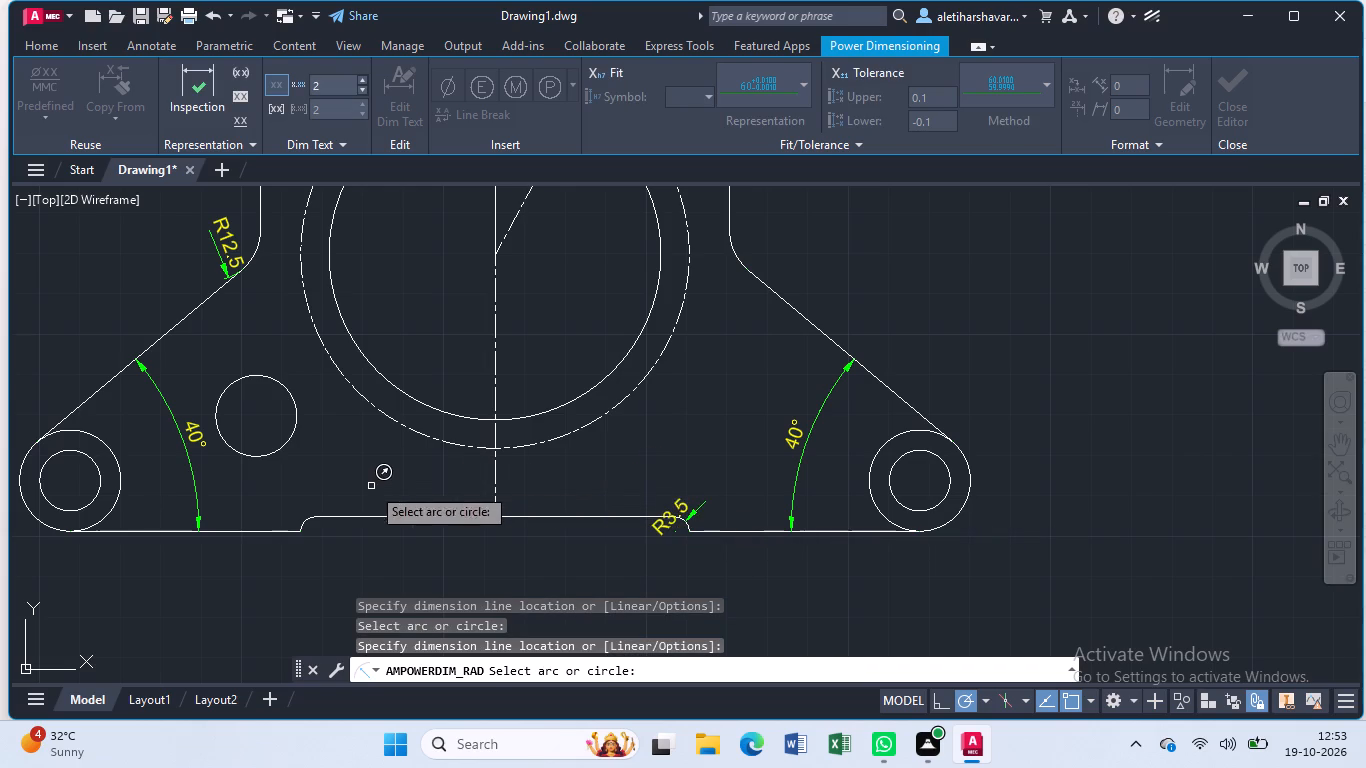
click(303, 520)
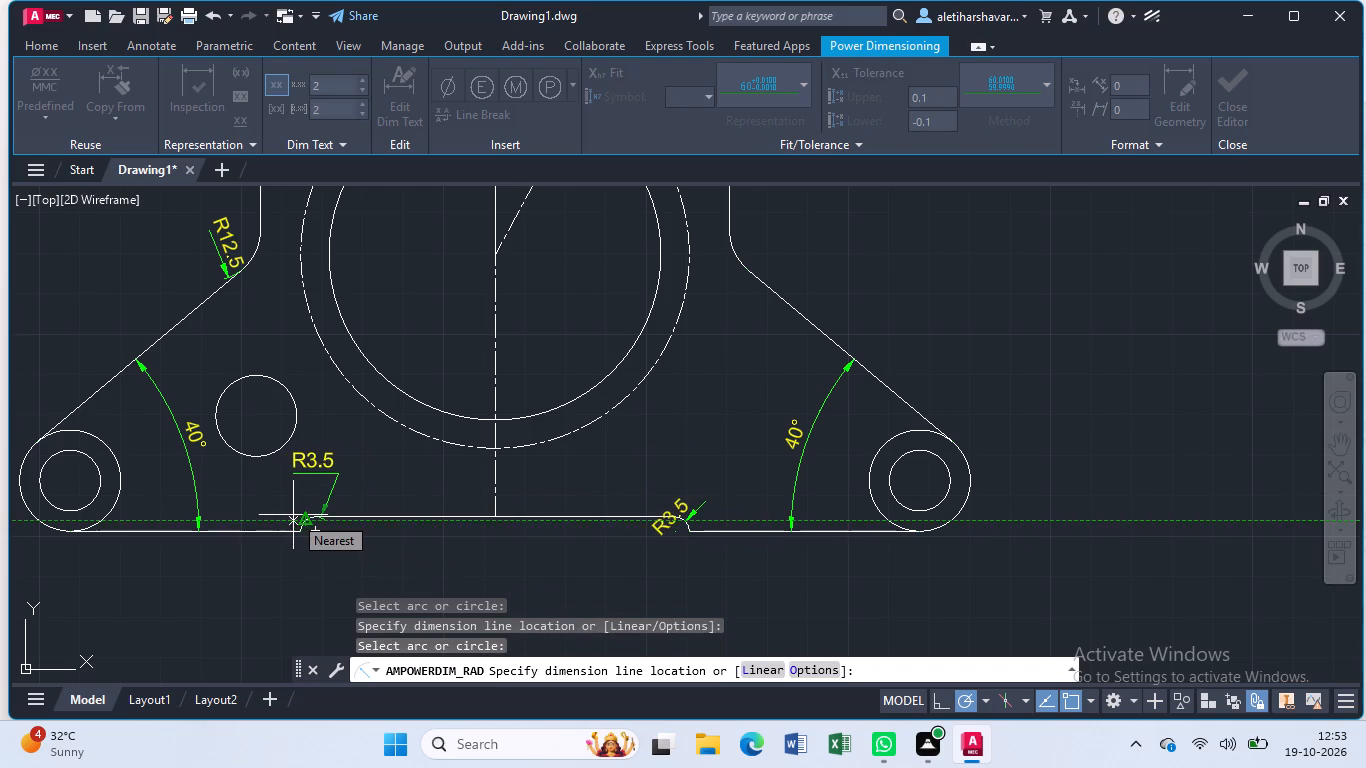
click(293, 515)
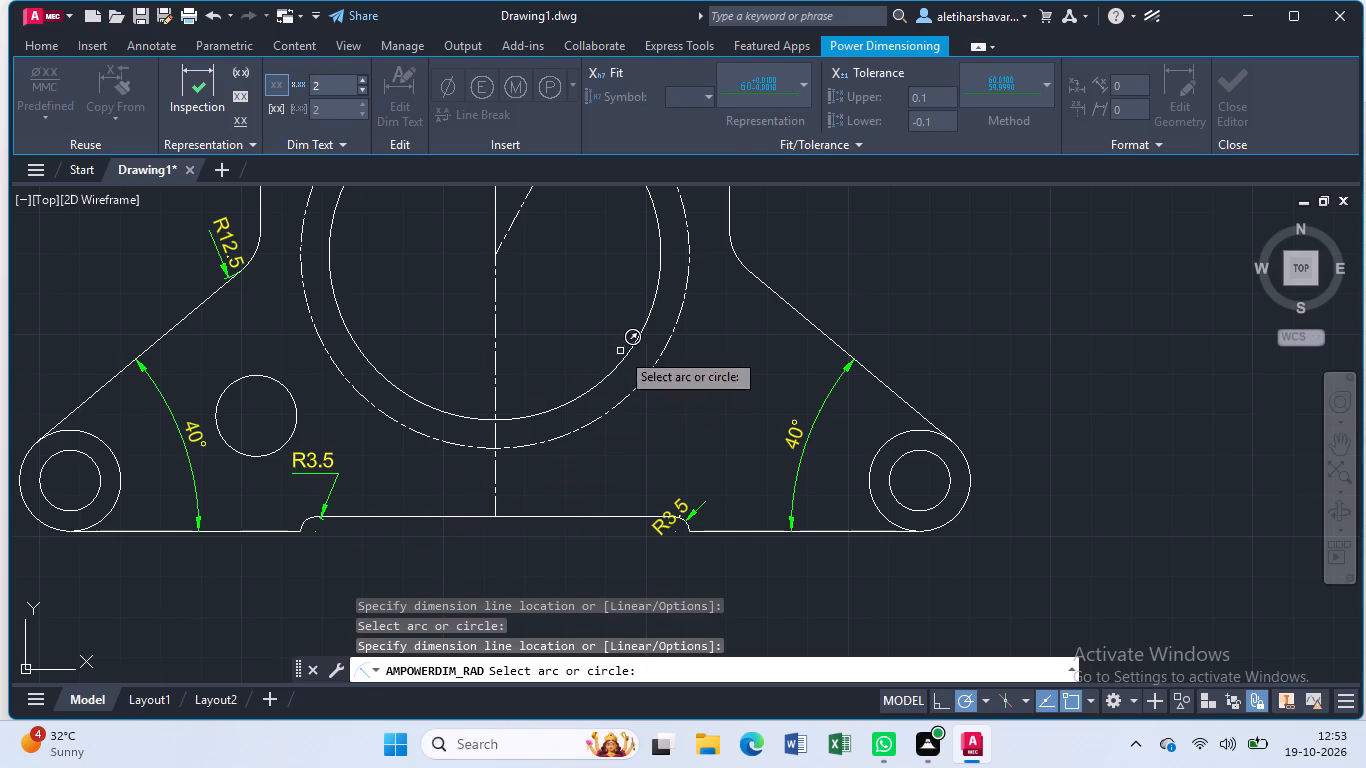
Add radius dimensions to the notch's rounded end, the dash-dot circle and the large inner arc.
middle_drag(621, 343, 592, 605)
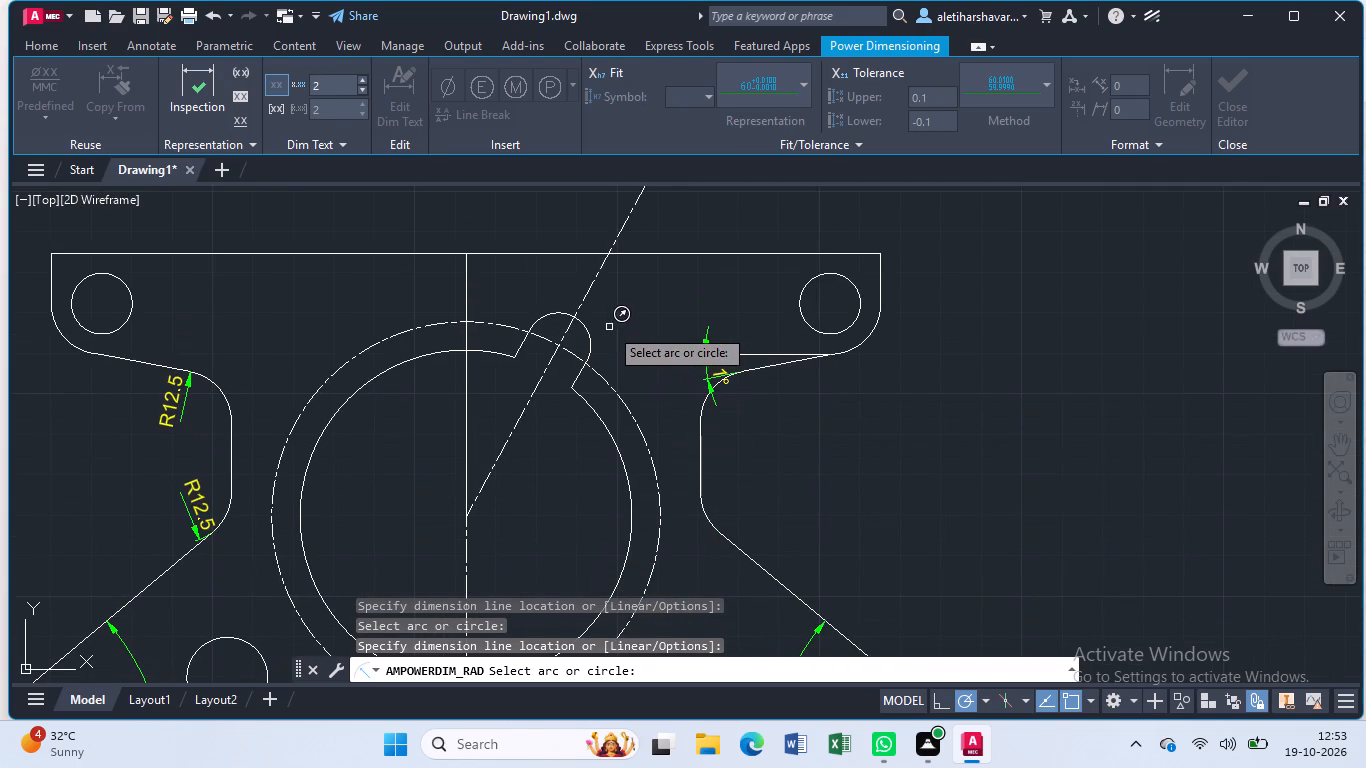
click(590, 338)
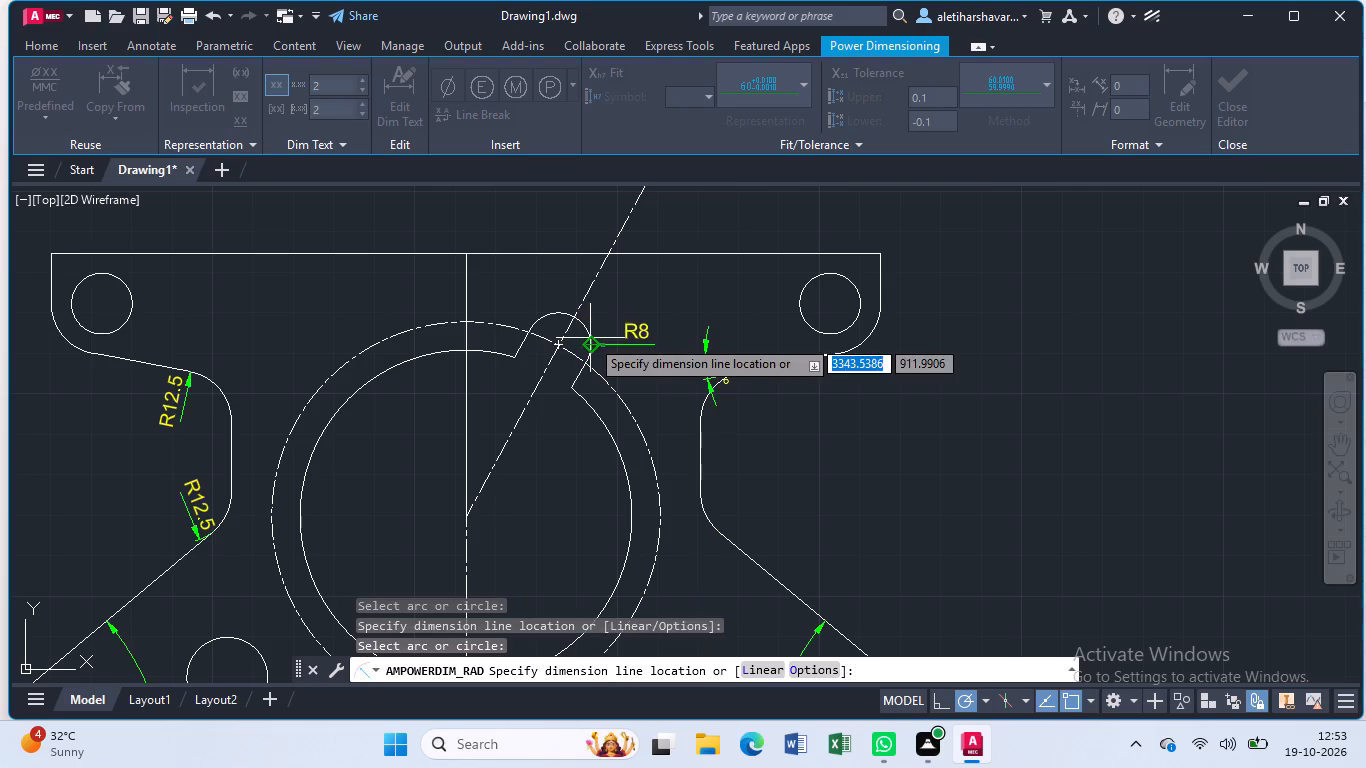
click(594, 330)
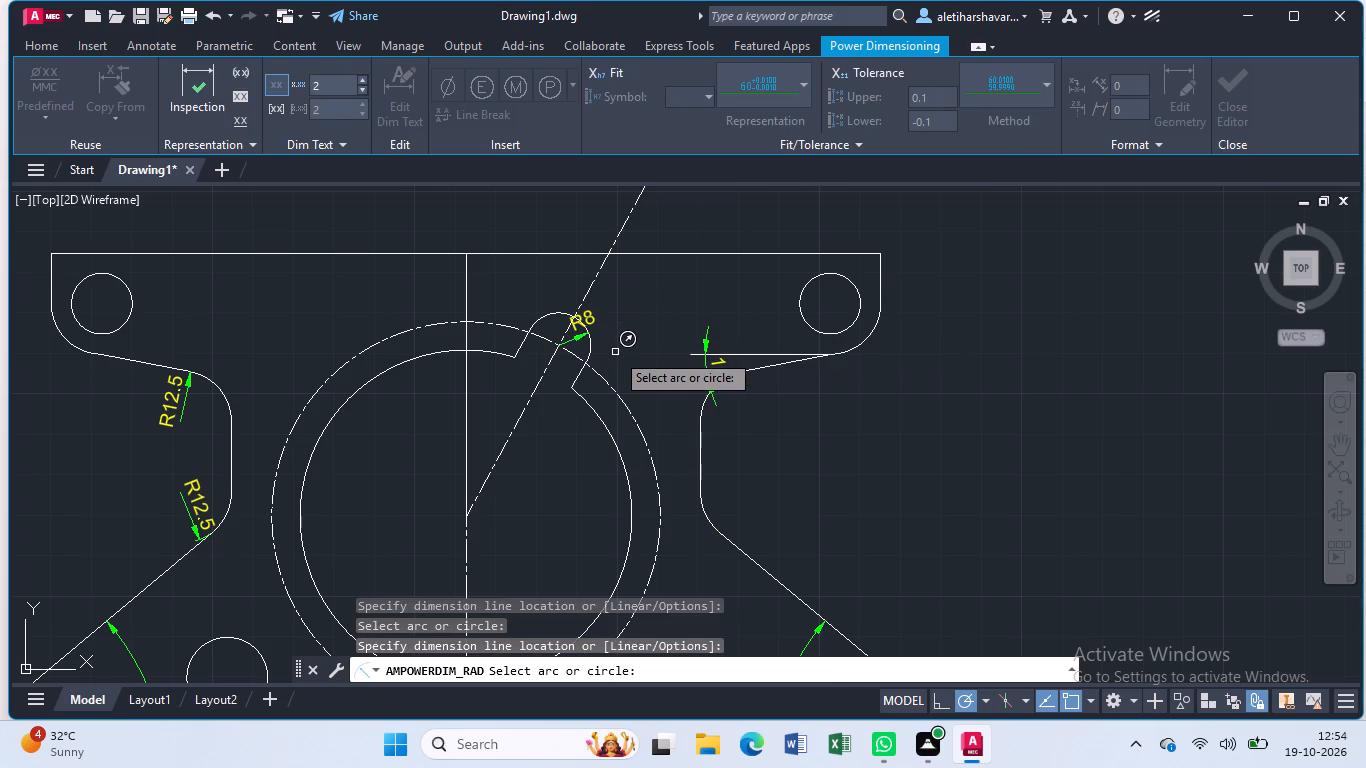
click(624, 402)
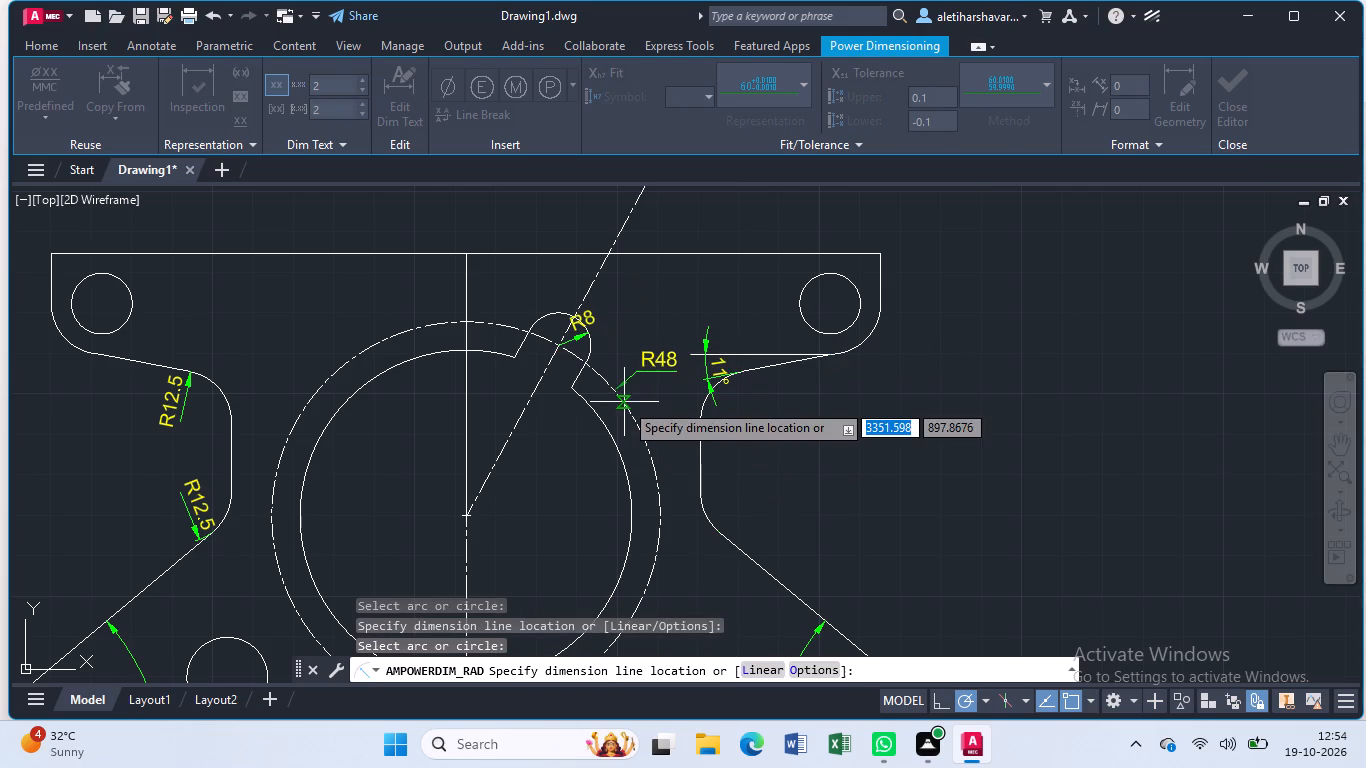
click(617, 374)
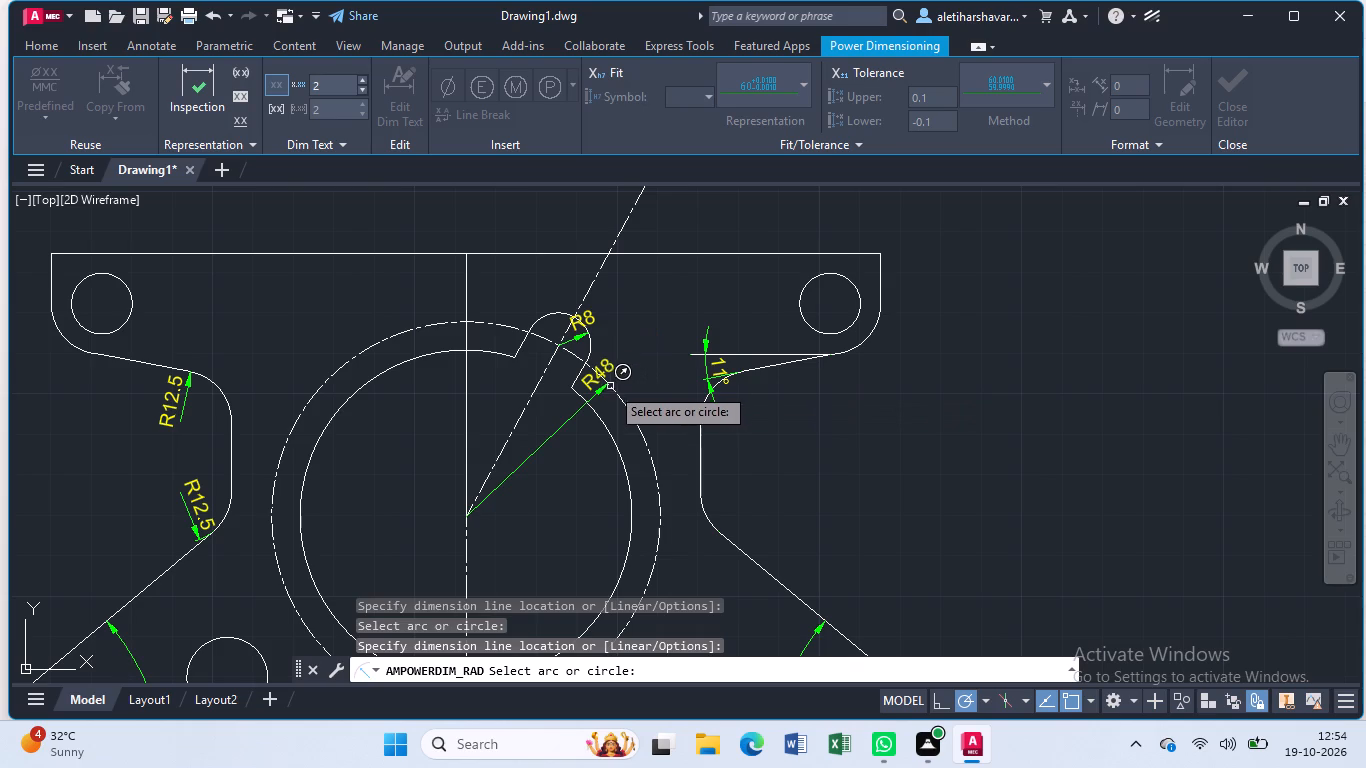
click(596, 417)
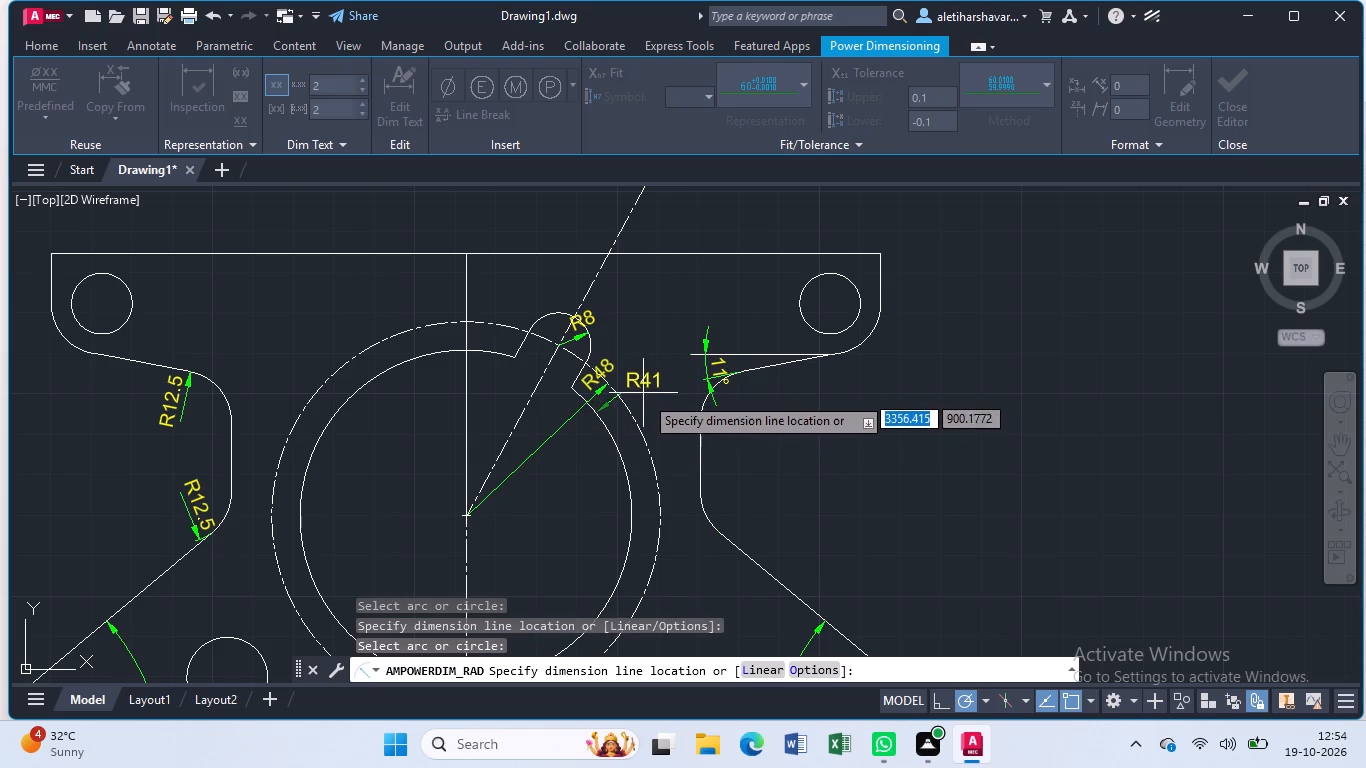
click(646, 402)
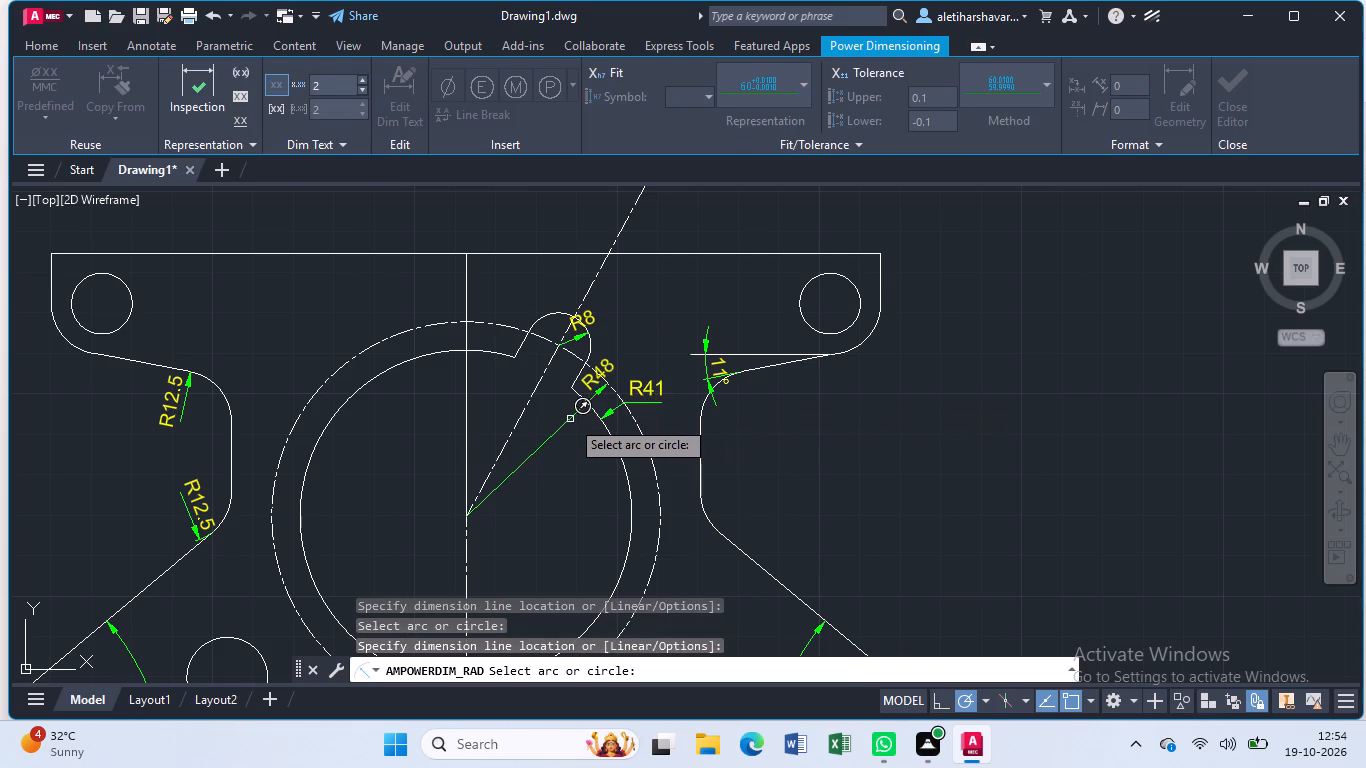
Replace the dash-dot circle's centre-to-rim radius dimension with one whose text sits outside the circle, just below the notch's radius text.
click(570, 419)
click(614, 390)
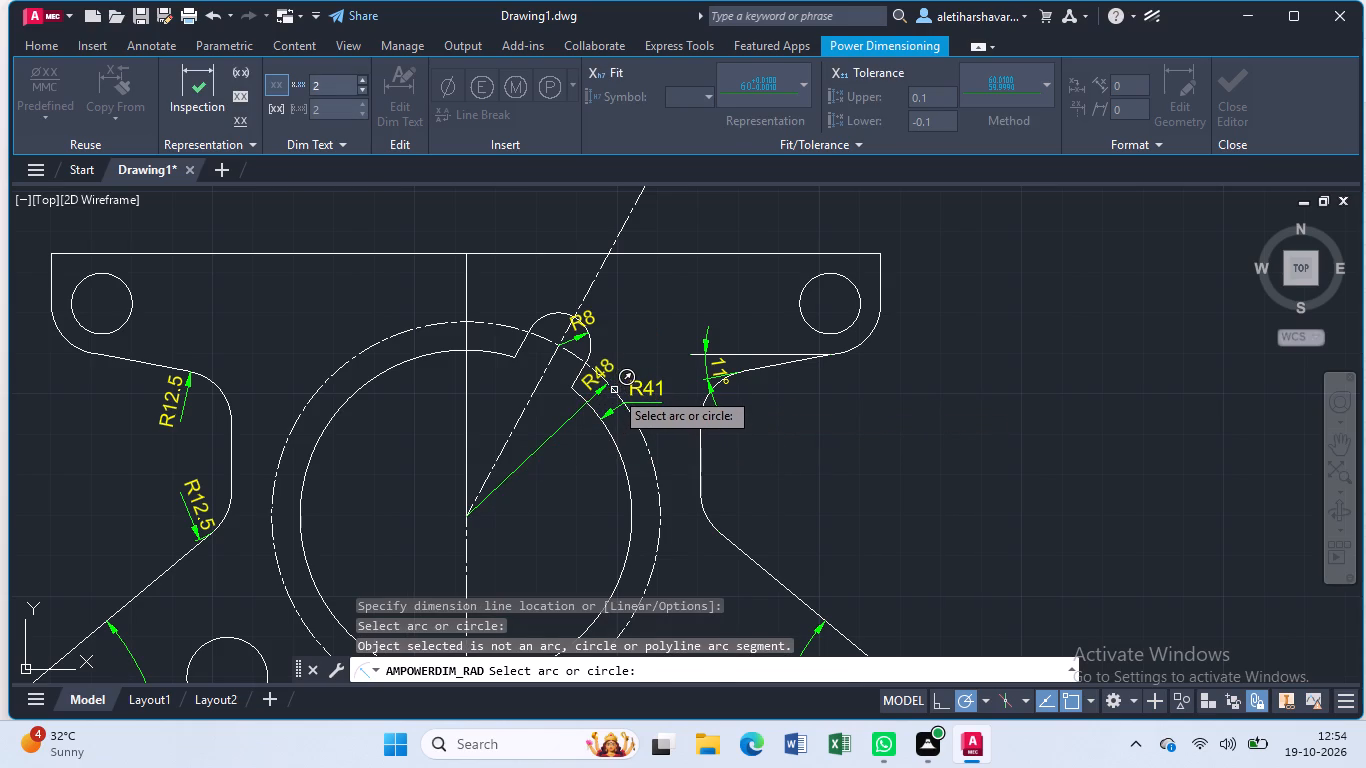
click(622, 354)
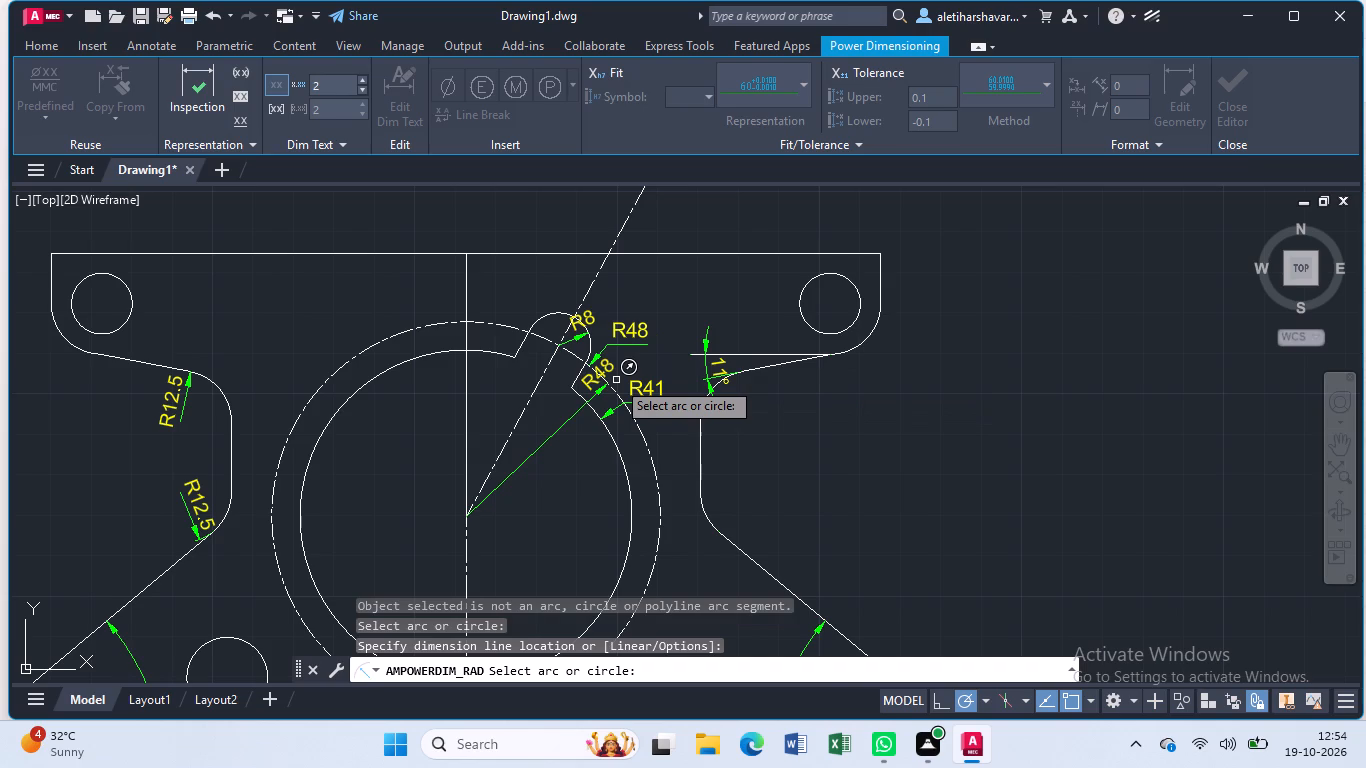
key(Escape)
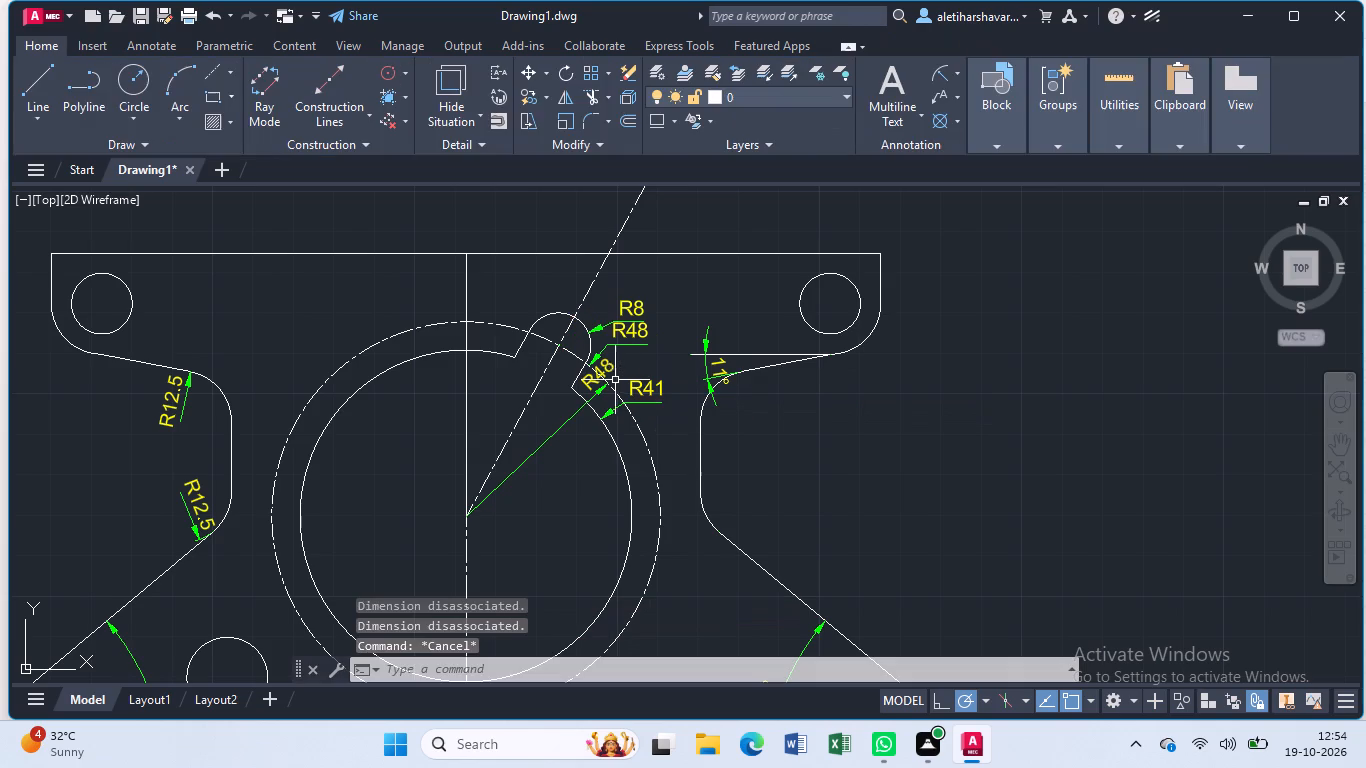
click(564, 424)
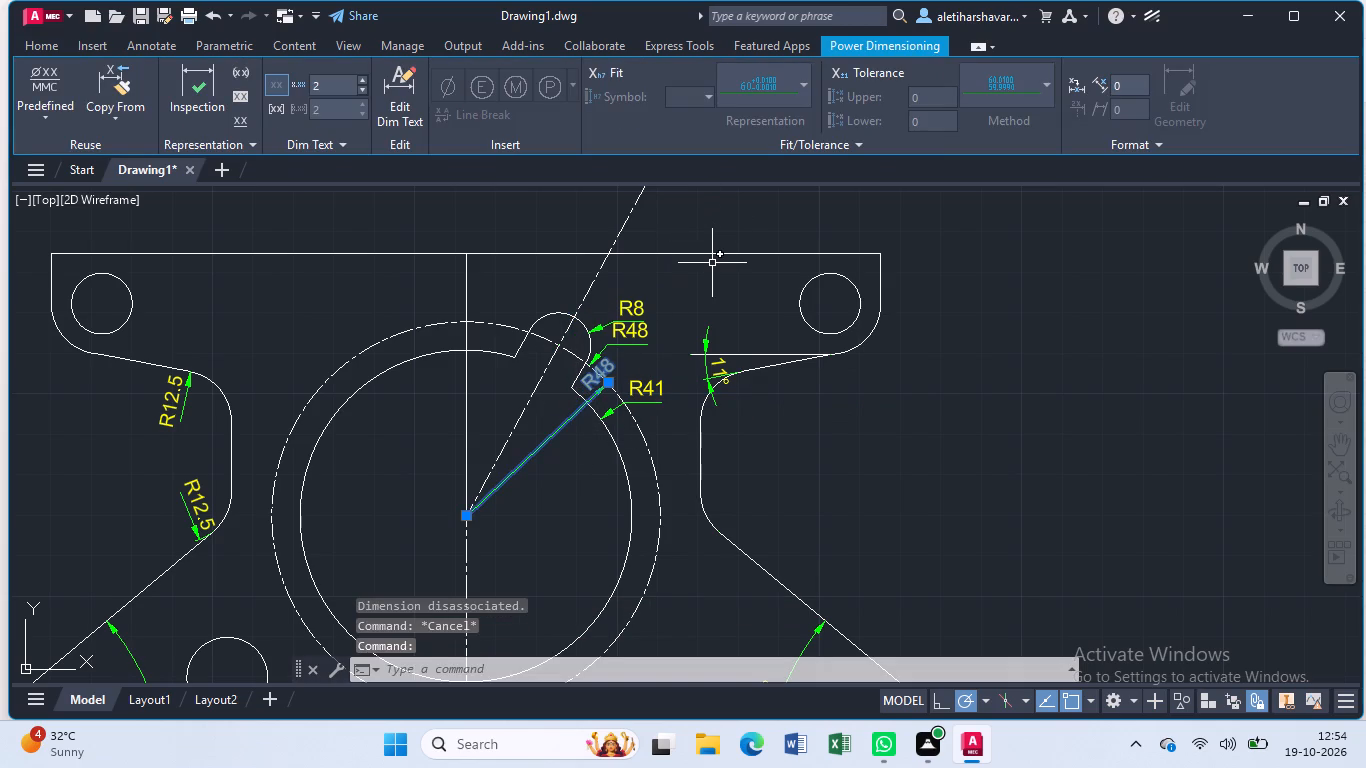
key(Delete)
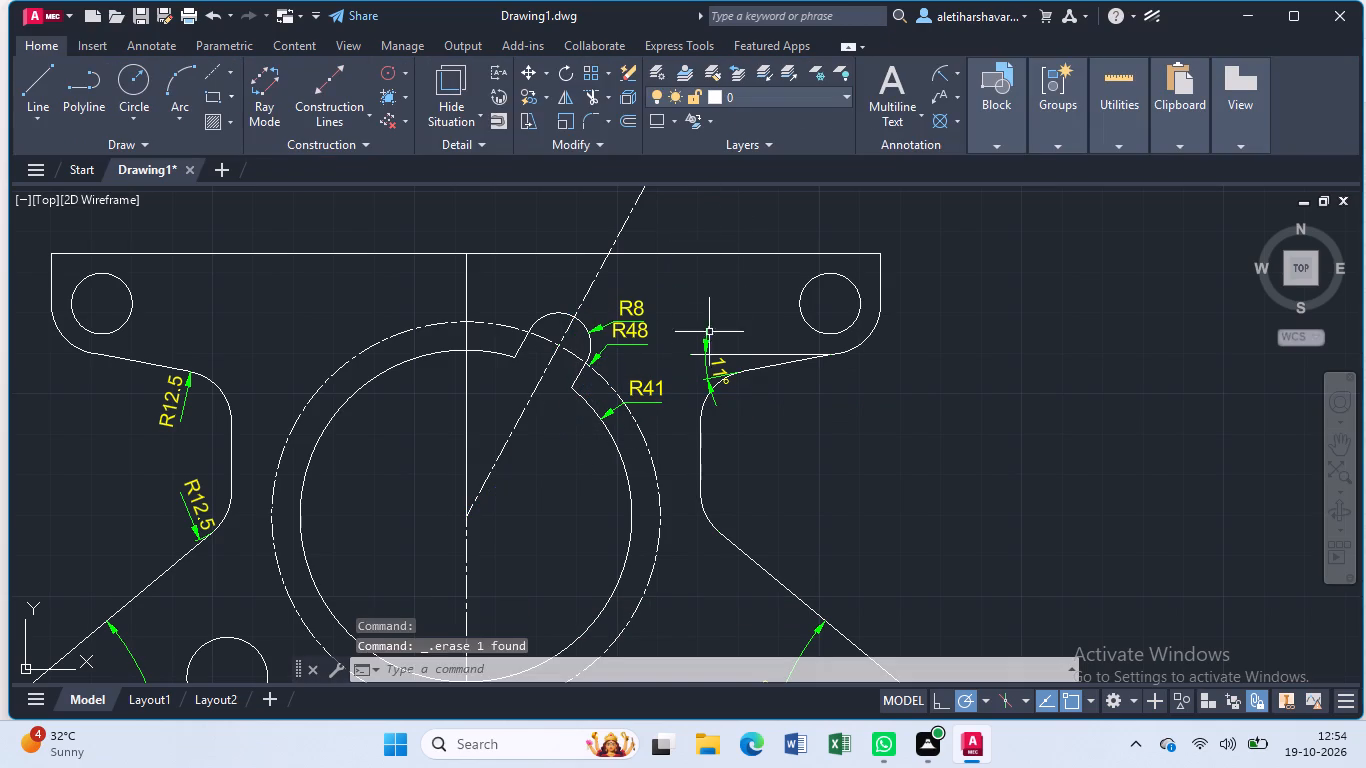
Add a diameter dimension to the single hole inside the lower-left arm, placing the text above the hole.
scroll(708, 345, down, 1)
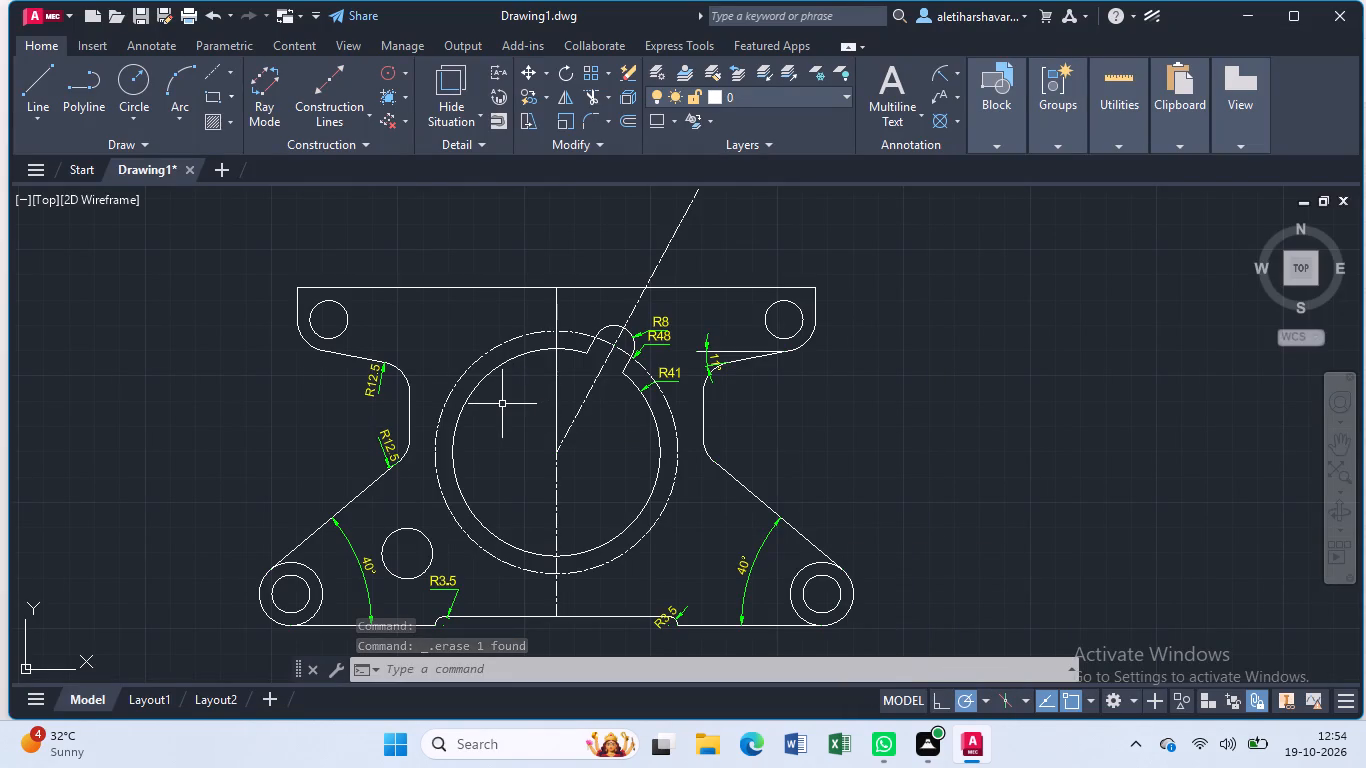
middle_drag(561, 497, 527, 400)
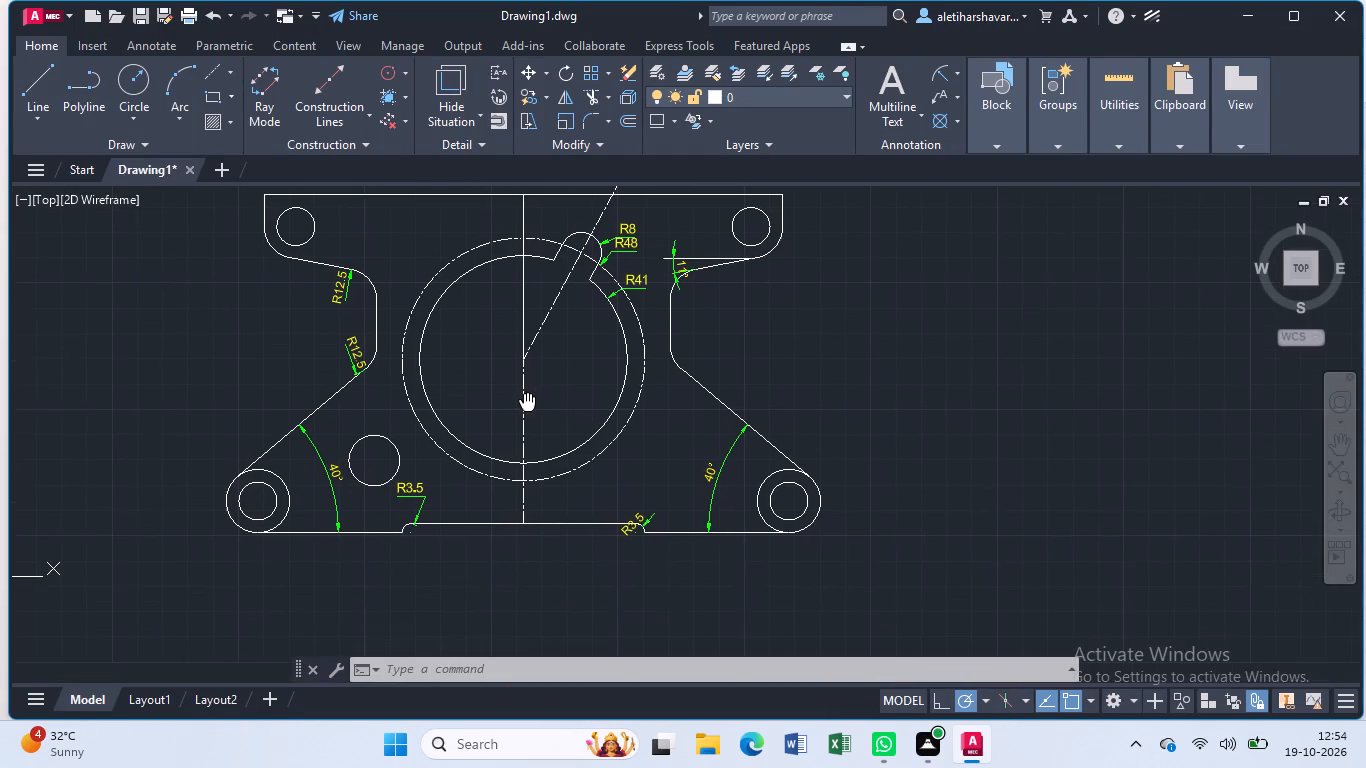
middle_drag(527, 400, 527, 399)
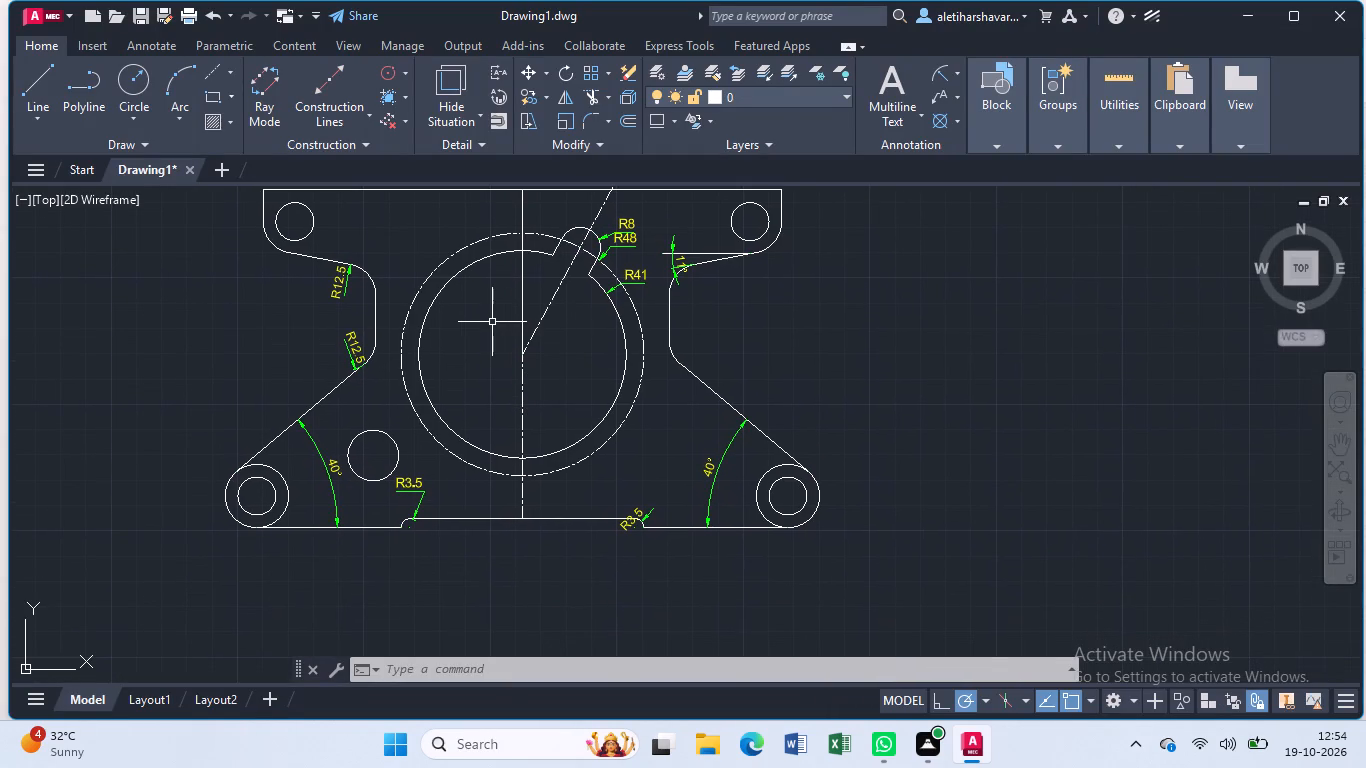
click(953, 71)
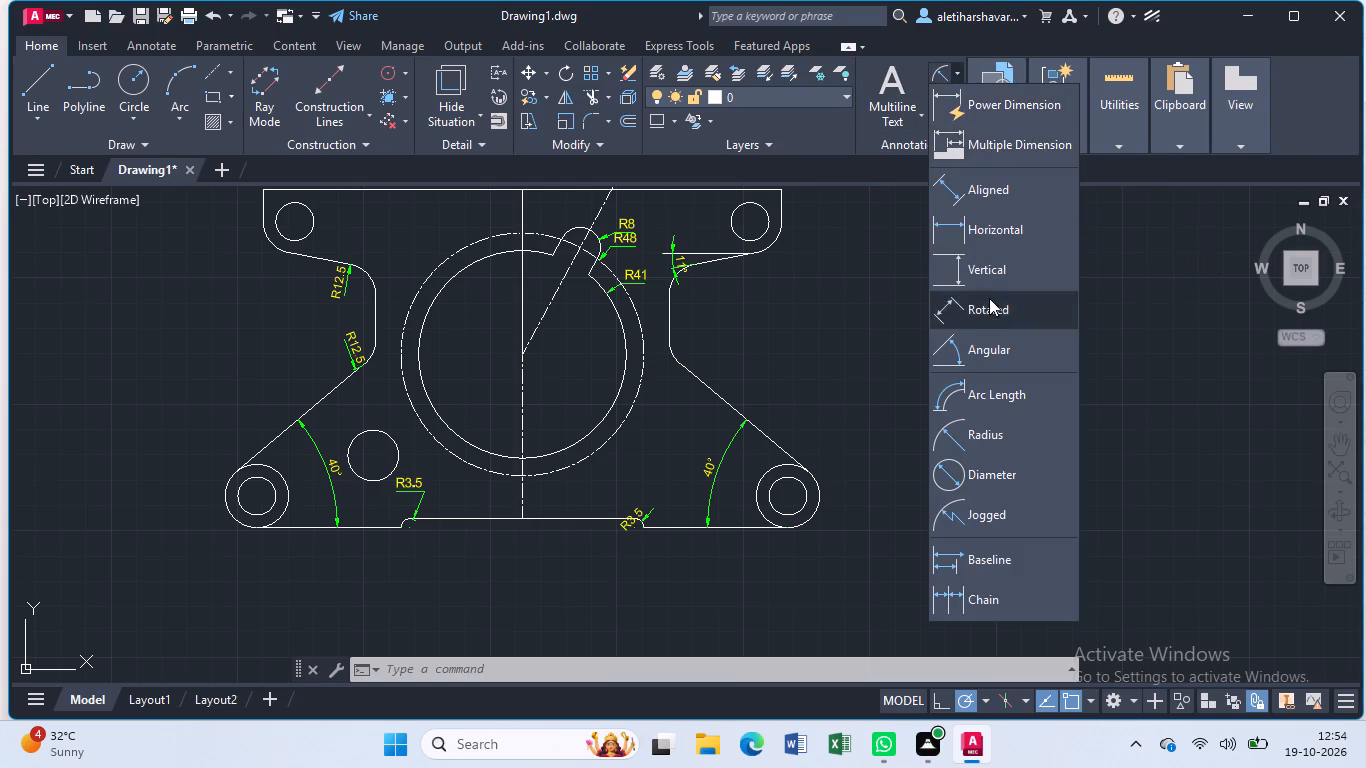
click(978, 468)
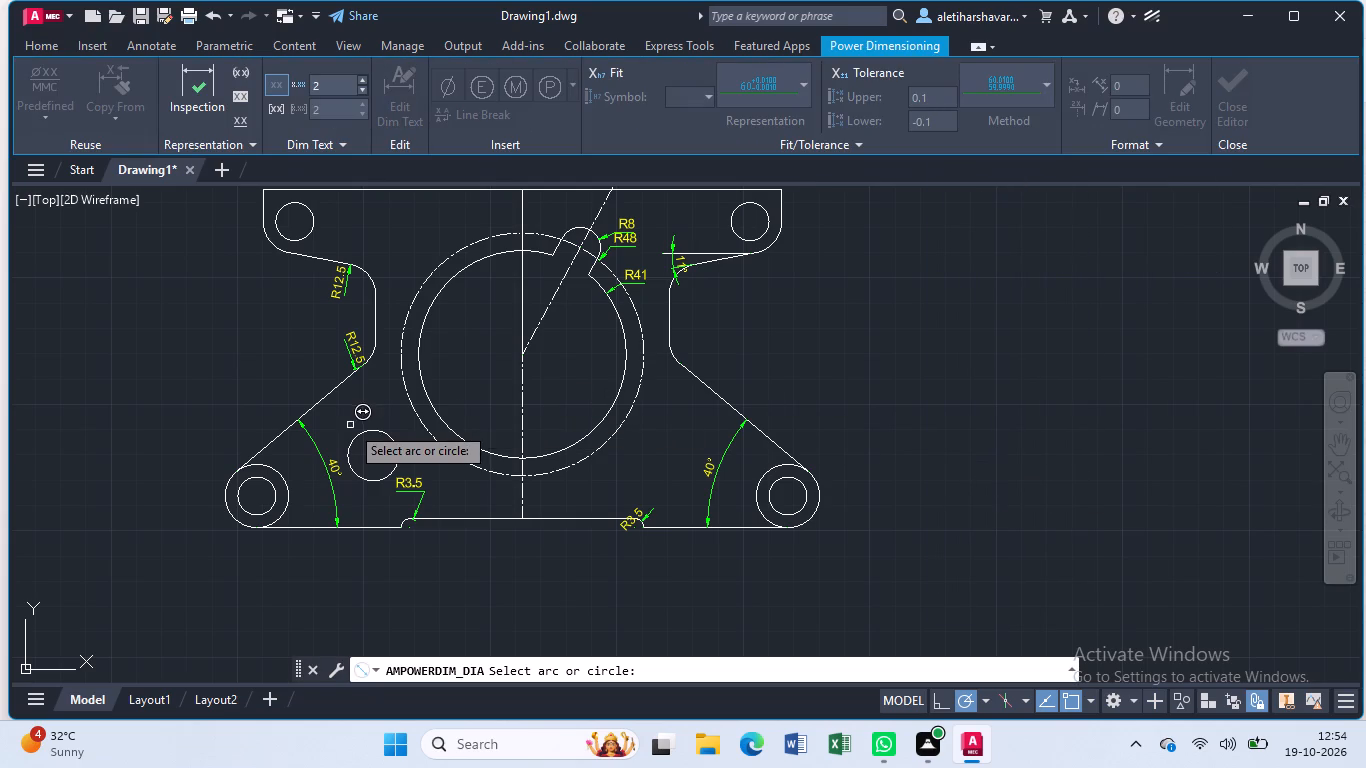
click(374, 429)
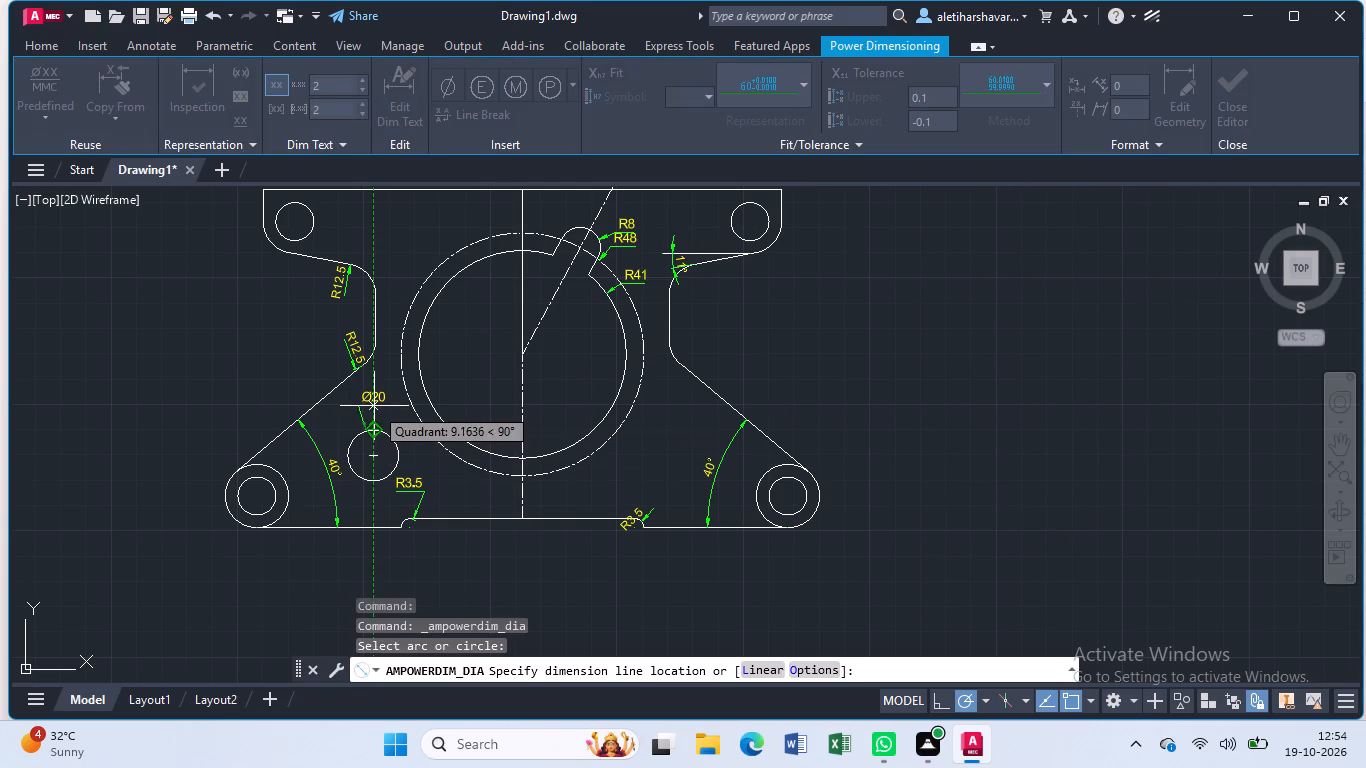
click(374, 405)
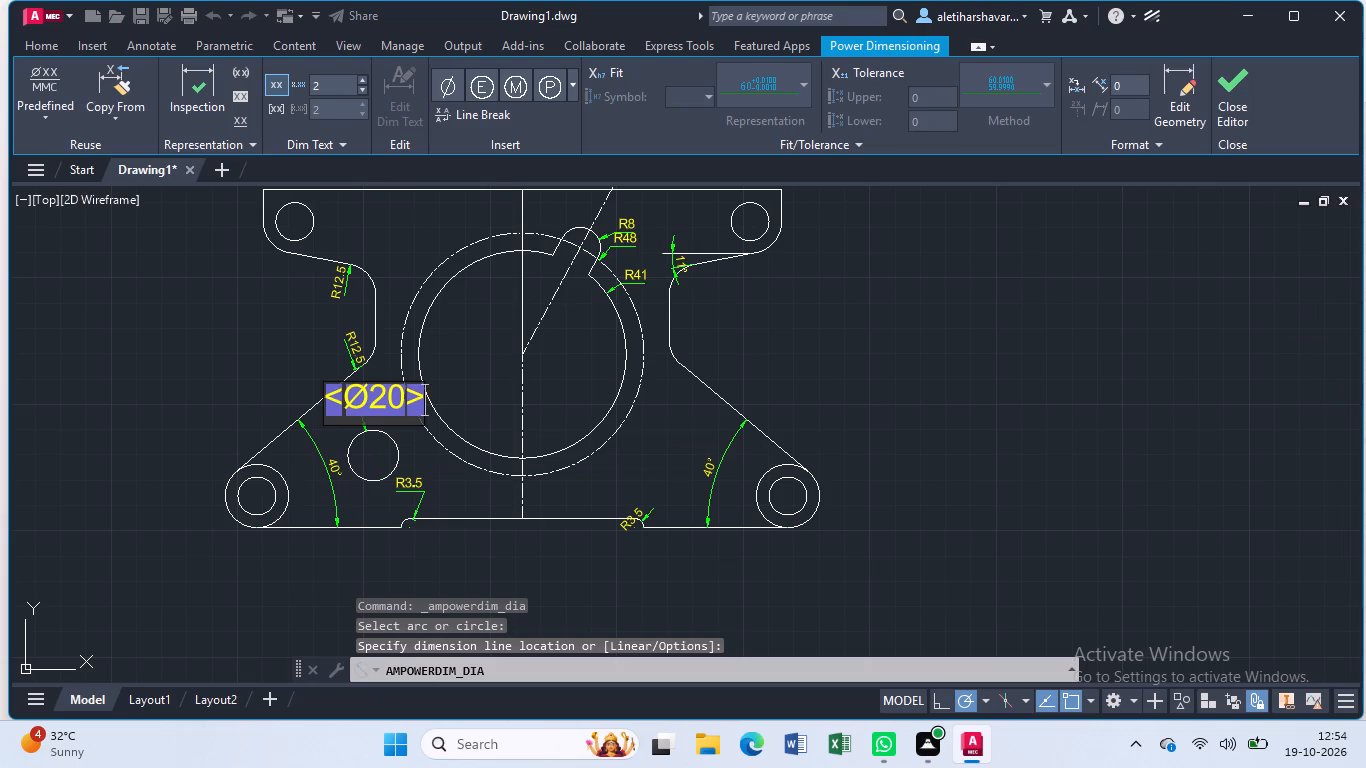
key(Return)
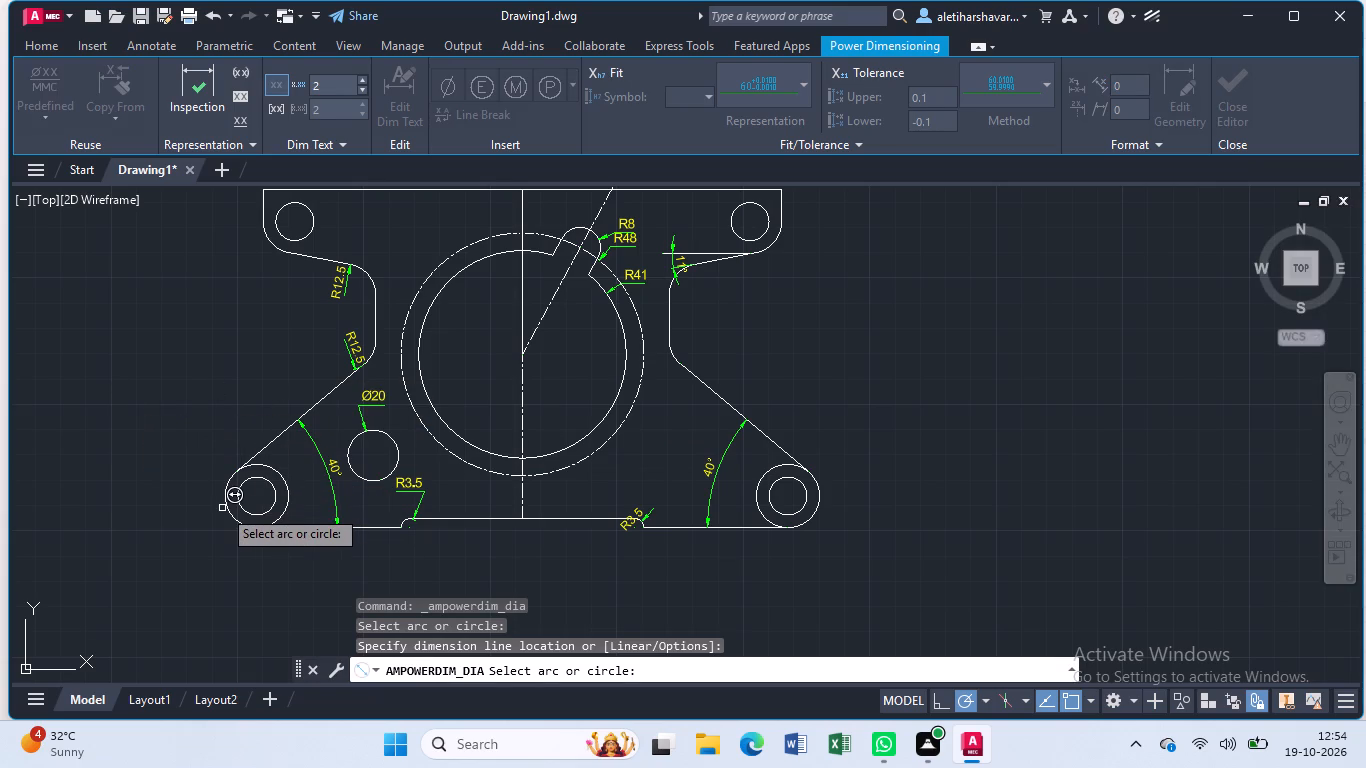
key(Escape)
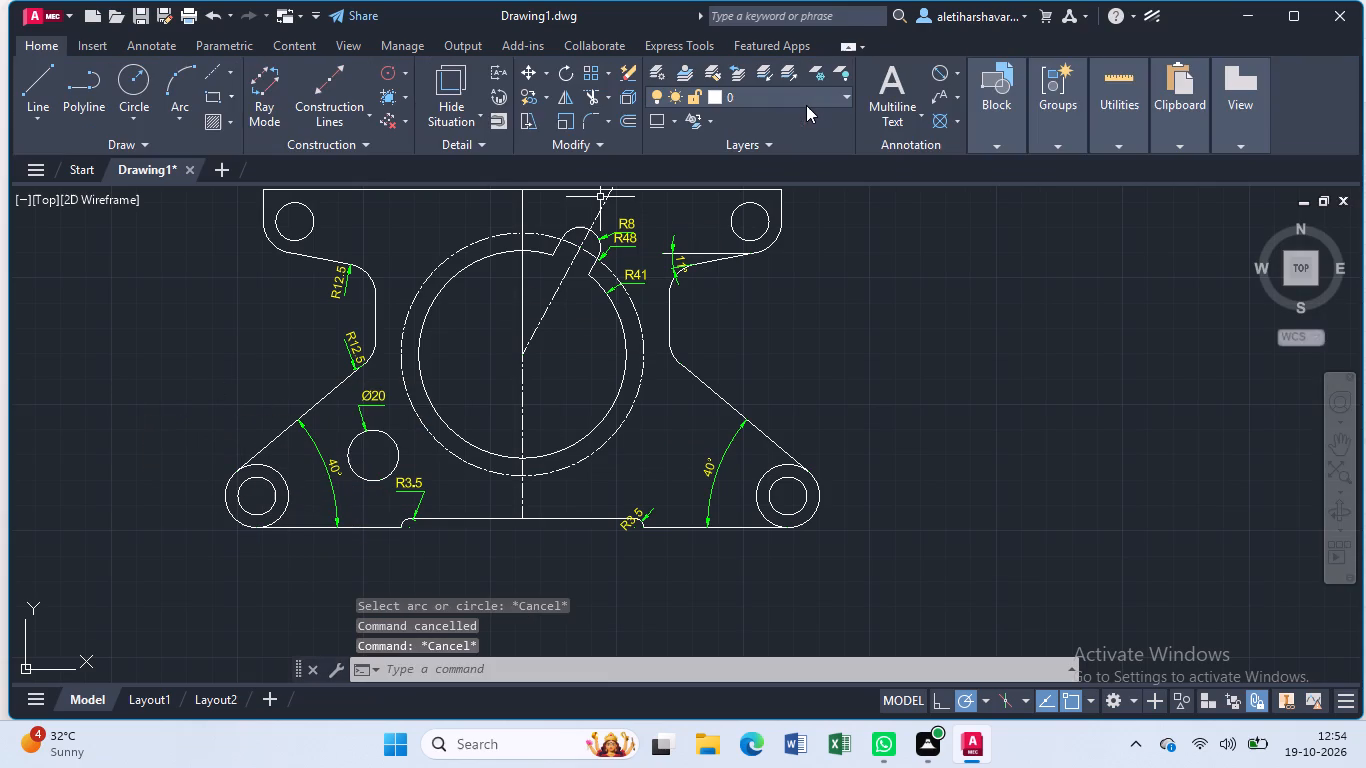
Add radius dimensions to the rounded ends of both lower arms and to the upper-right corner arc, placing the texts outside the profile.
click(959, 68)
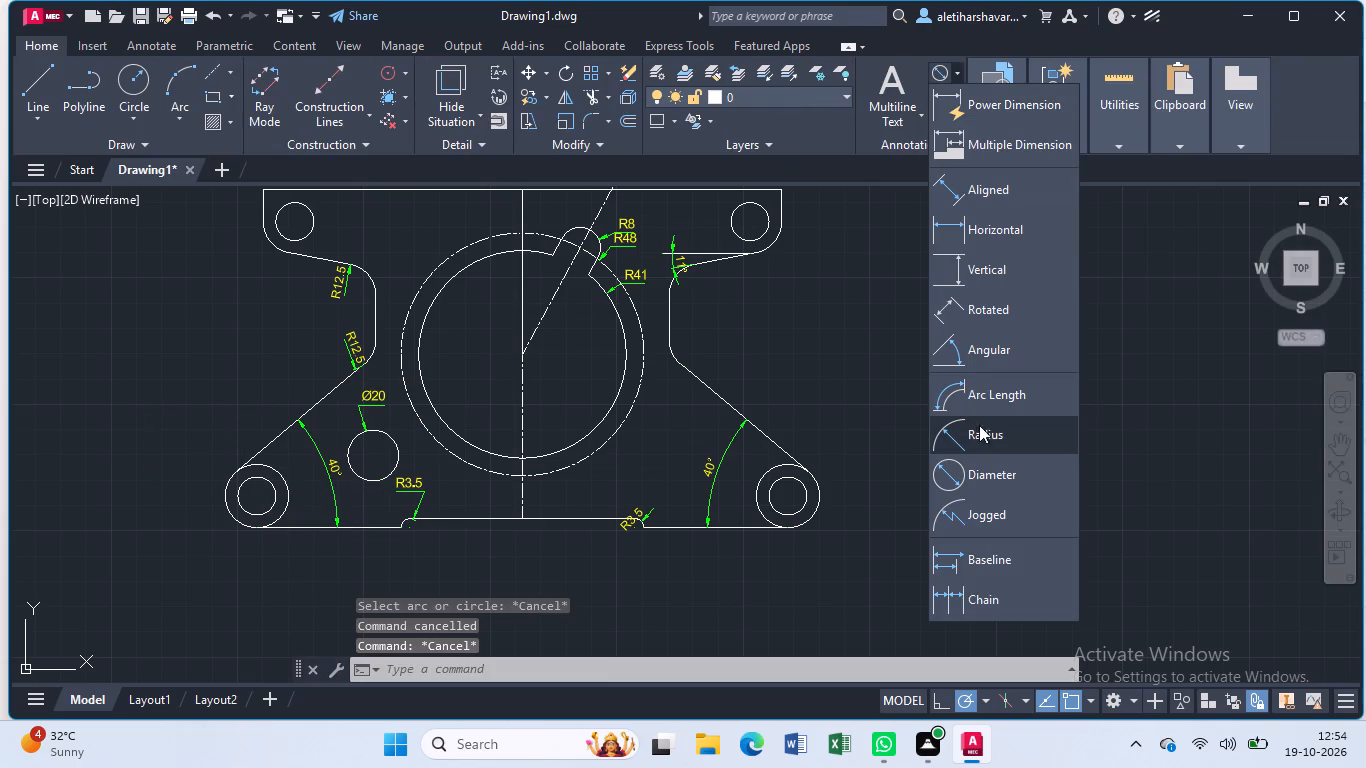
click(979, 433)
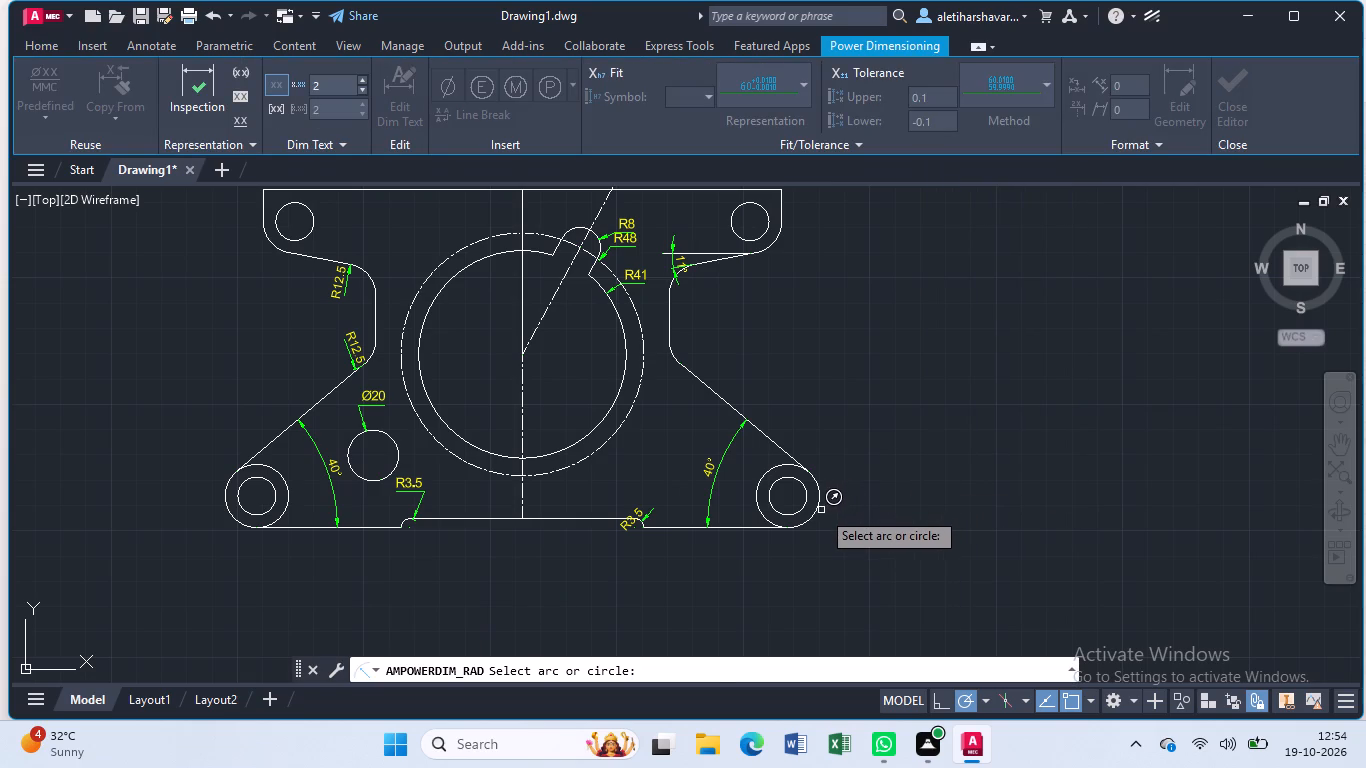
click(815, 513)
click(821, 529)
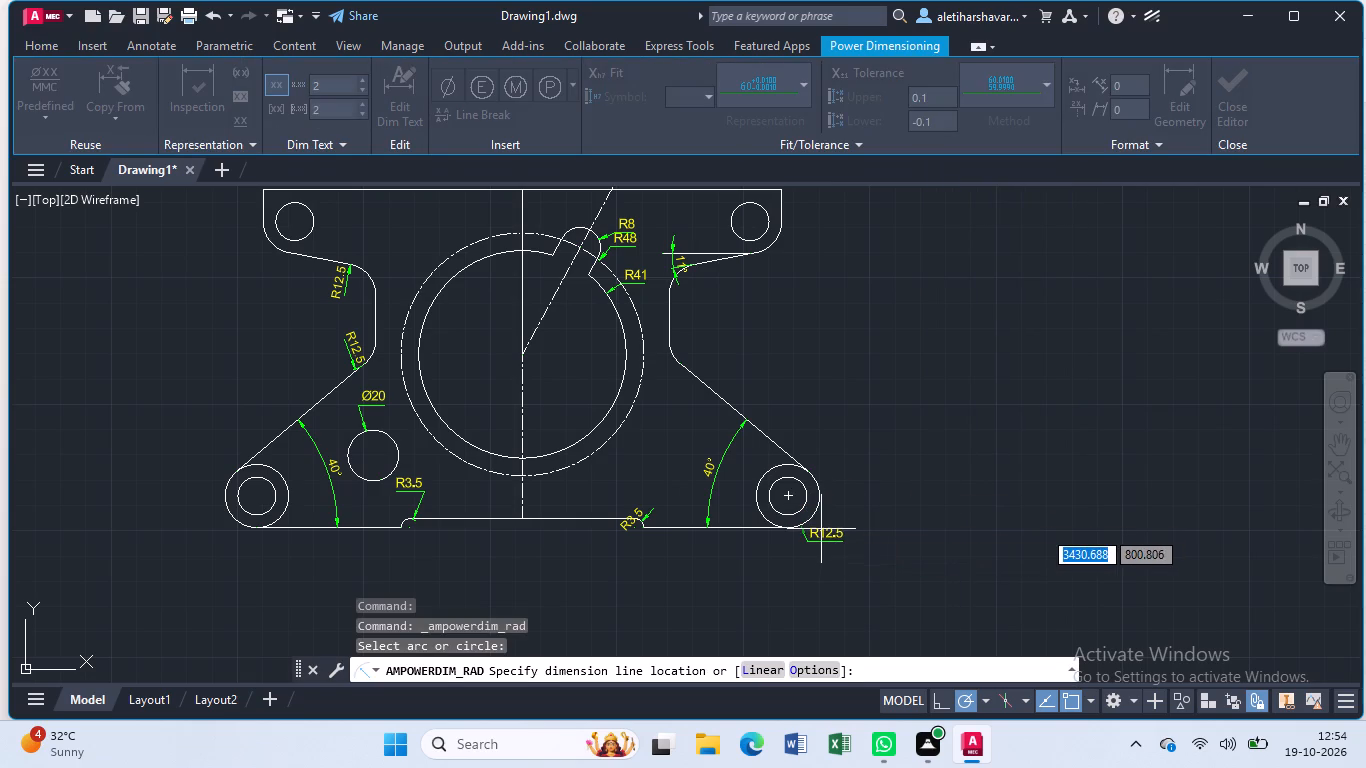
key(Return)
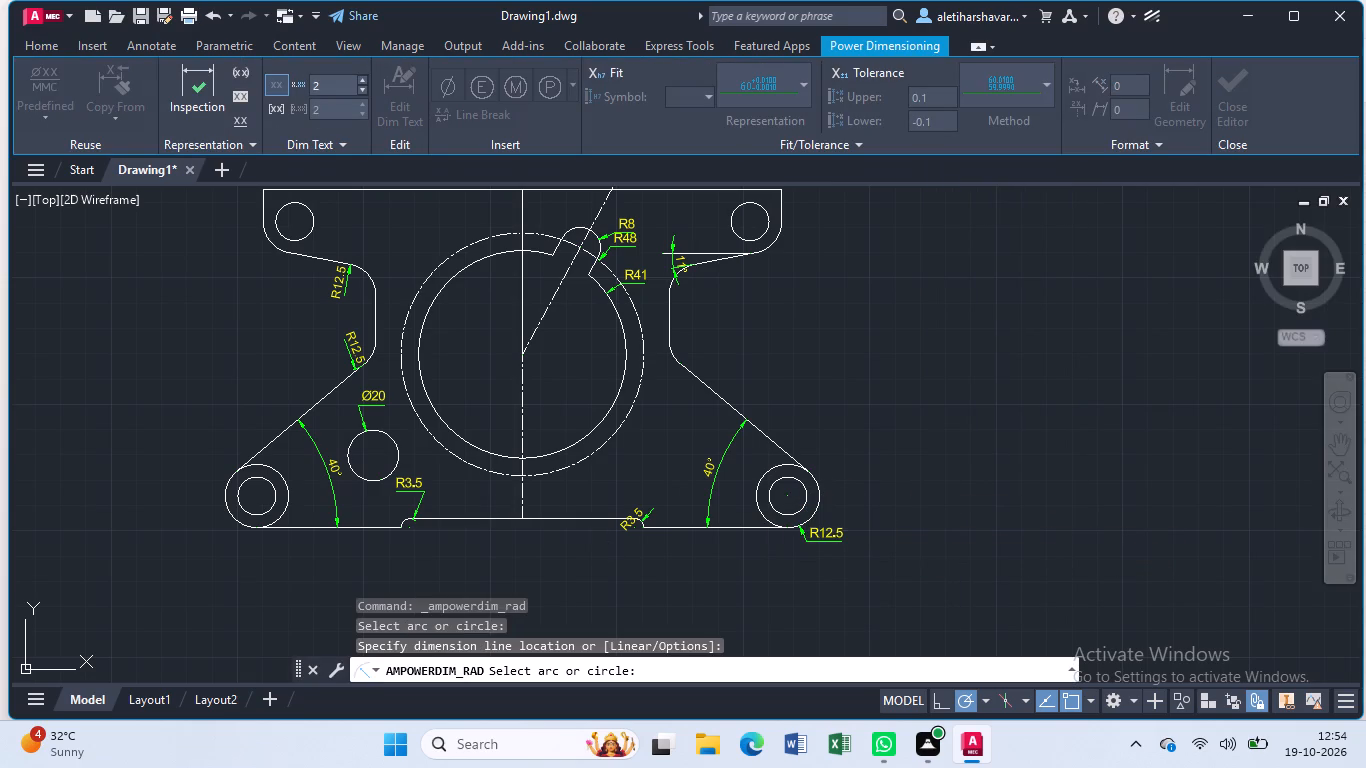
click(227, 514)
click(194, 523)
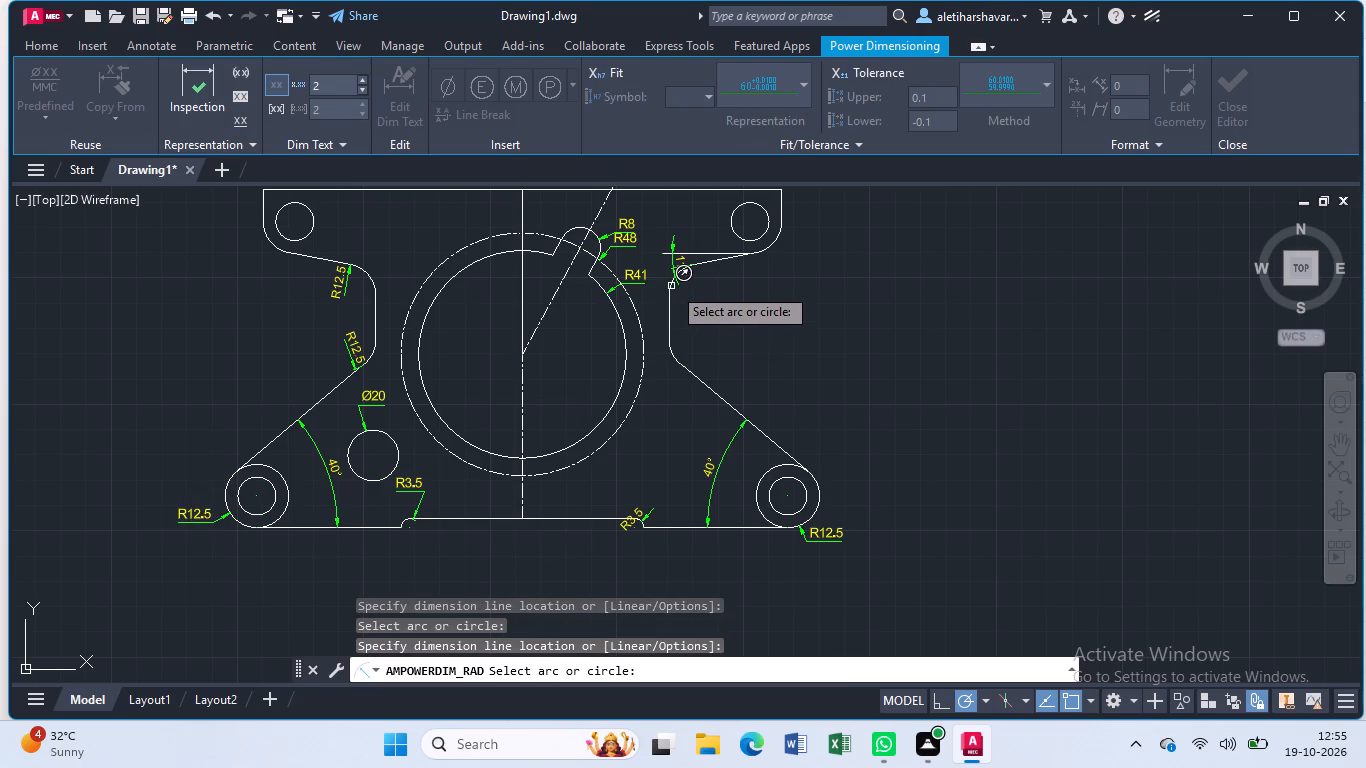
click(772, 245)
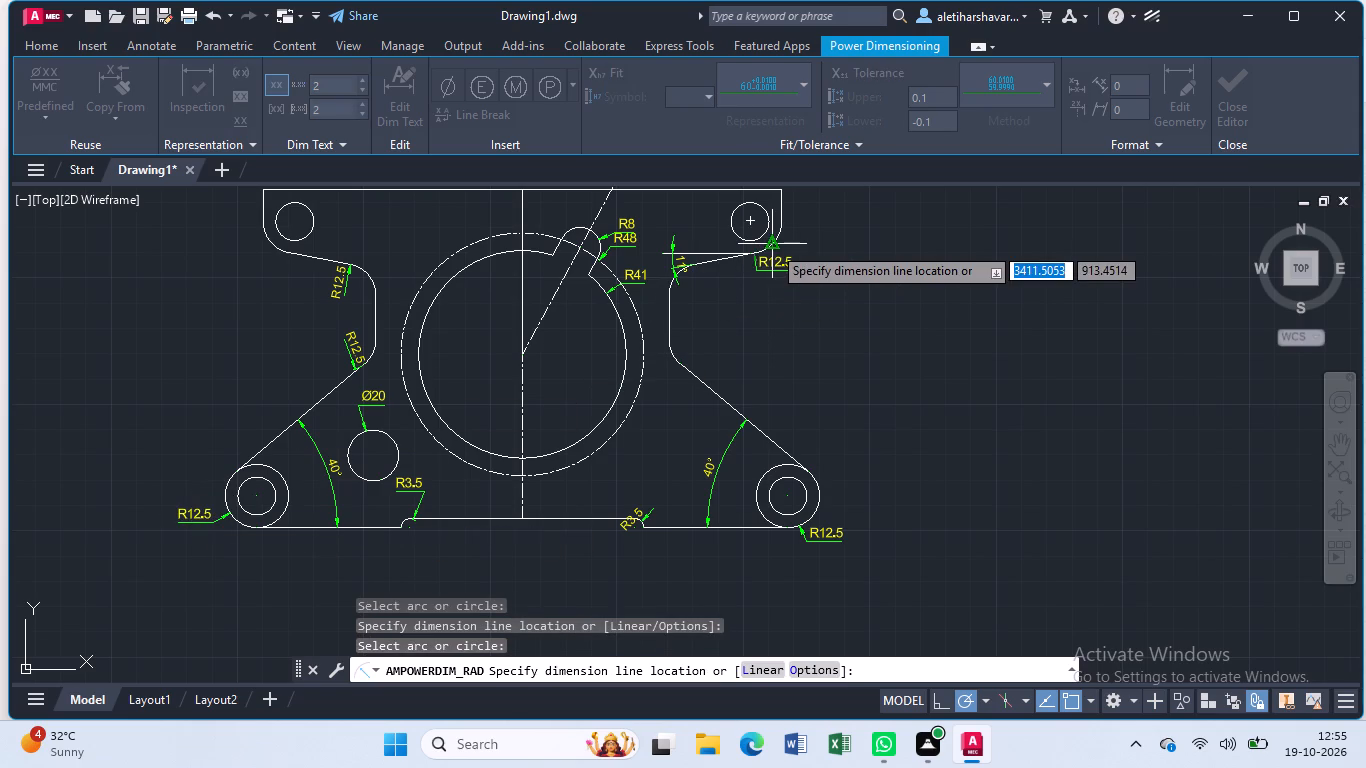
click(788, 255)
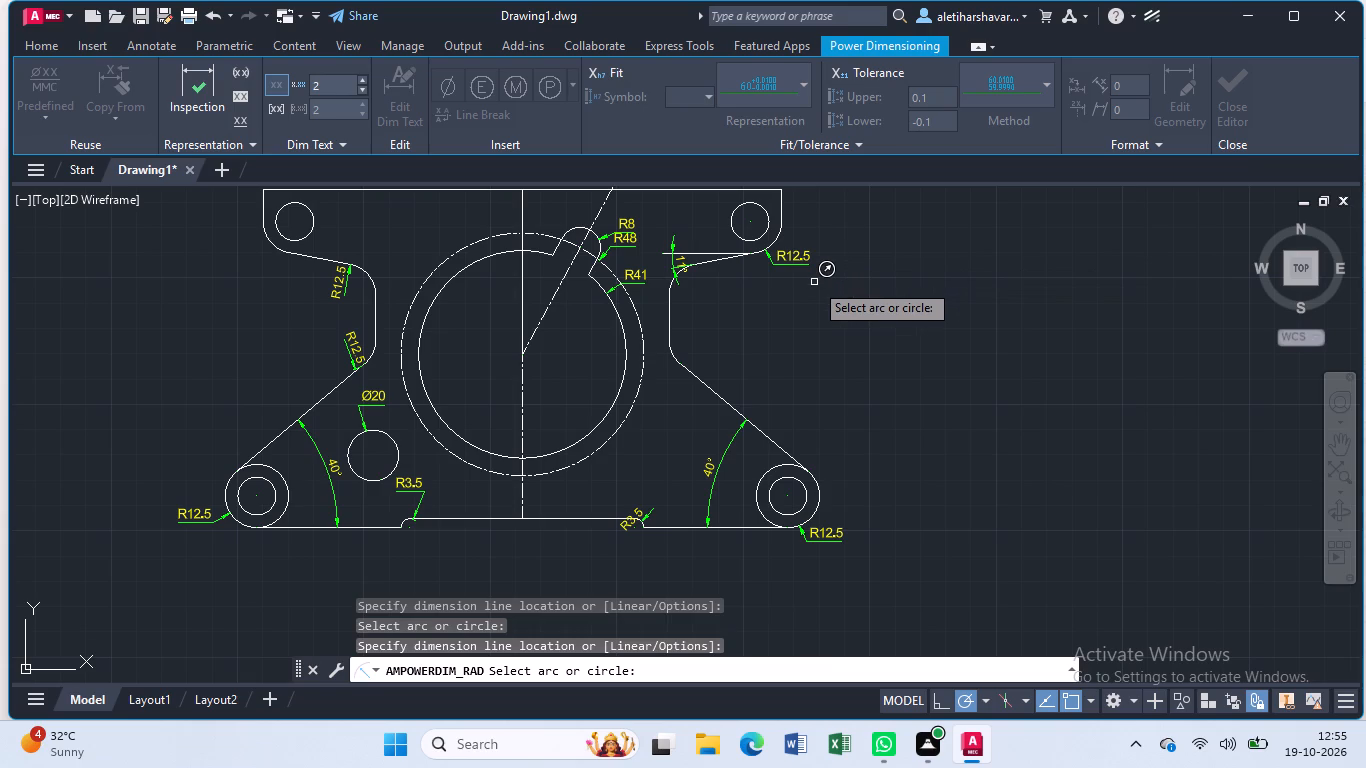
key(Escape)
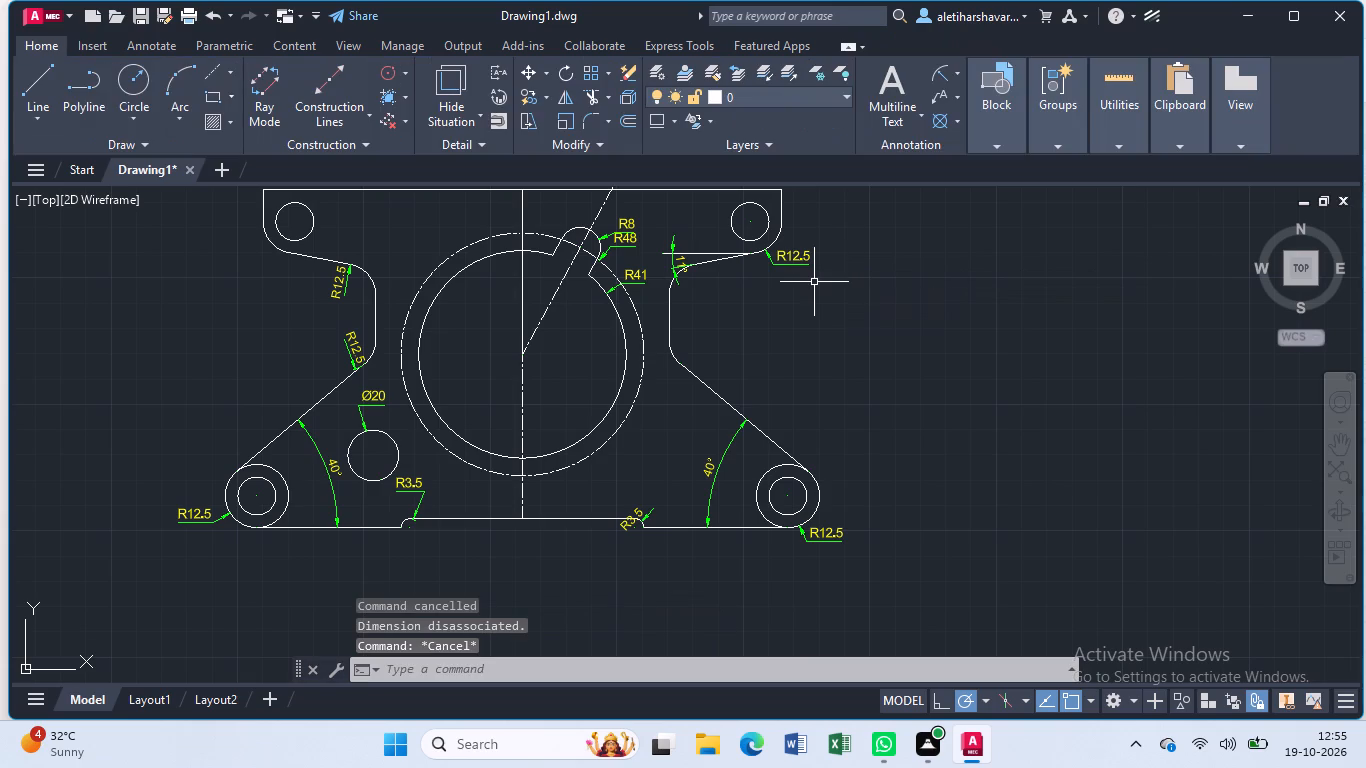
Trim away the inner portions of the outer circles around the two lower-arm holes, leaving only the rounded profile ends.
text(tr)
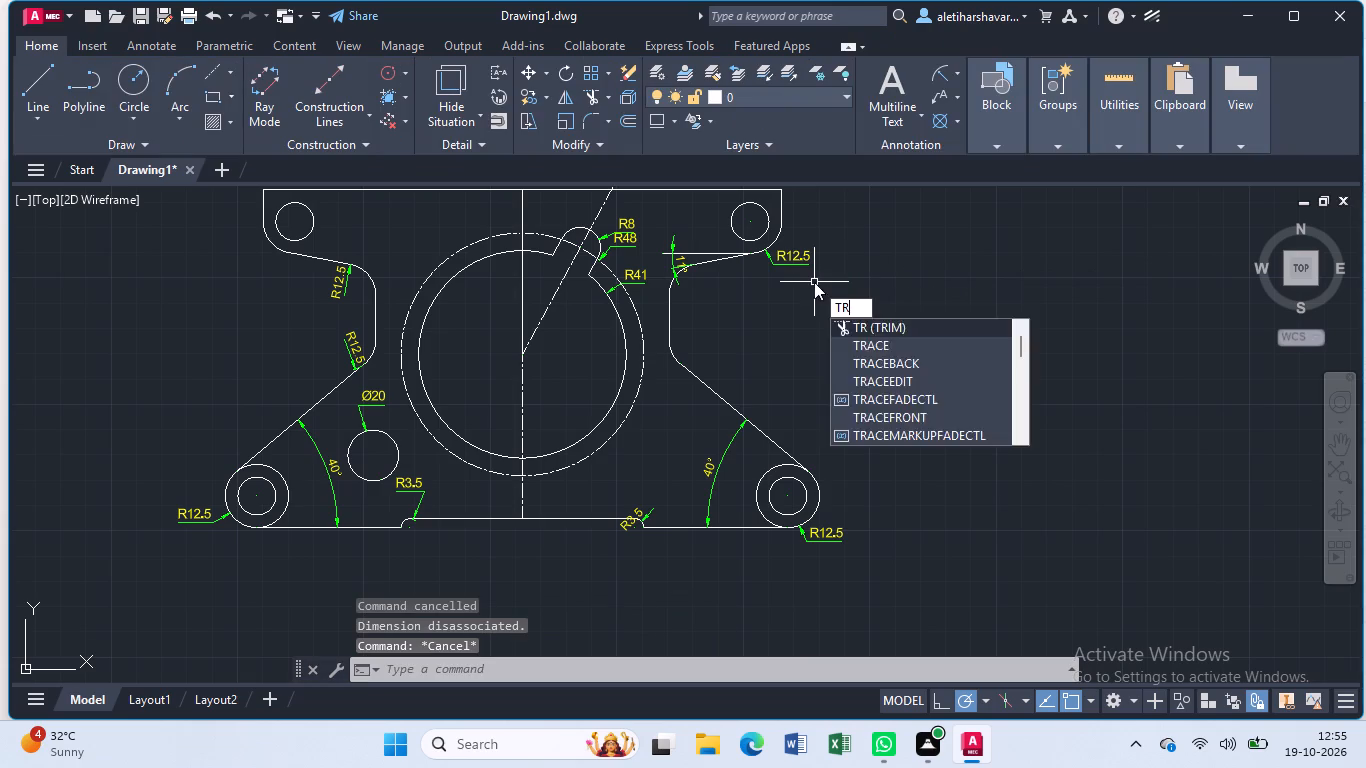
key(Return)
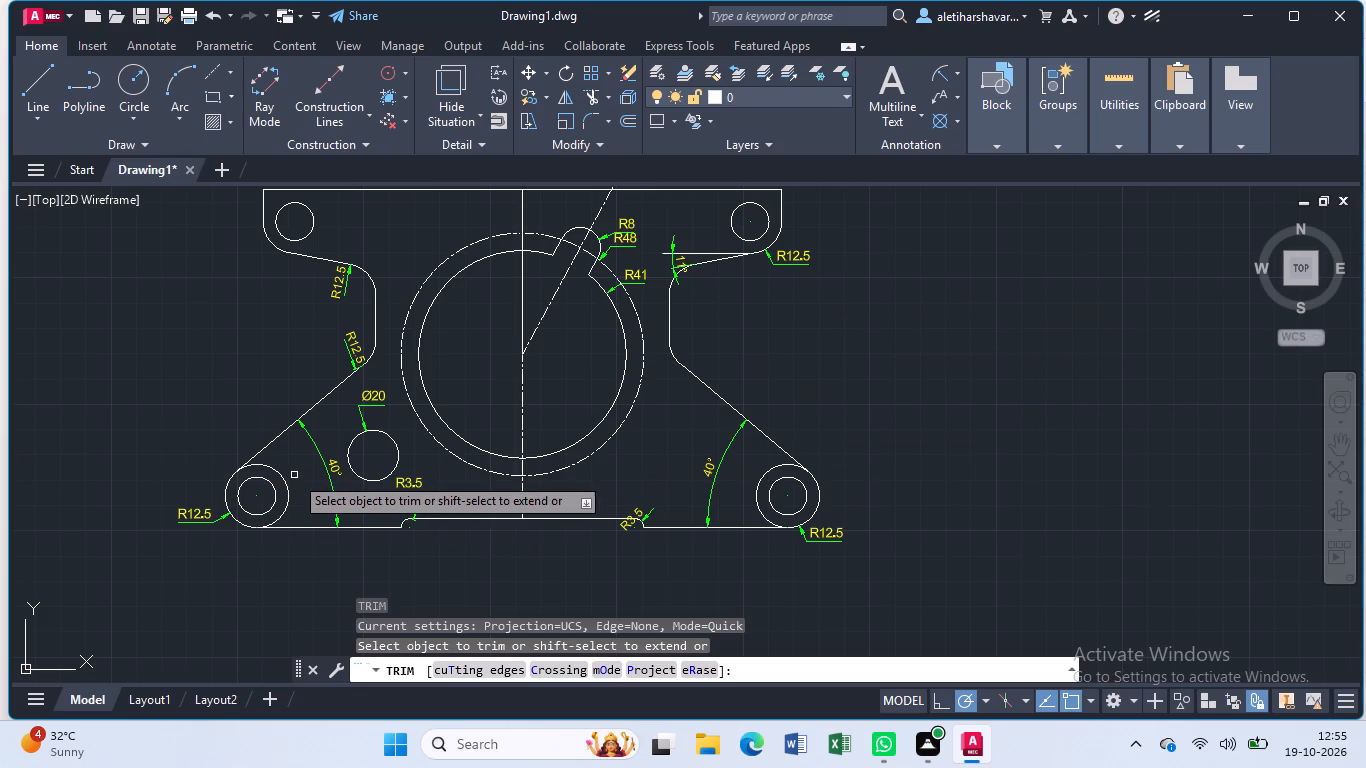
click(289, 490)
click(289, 490)
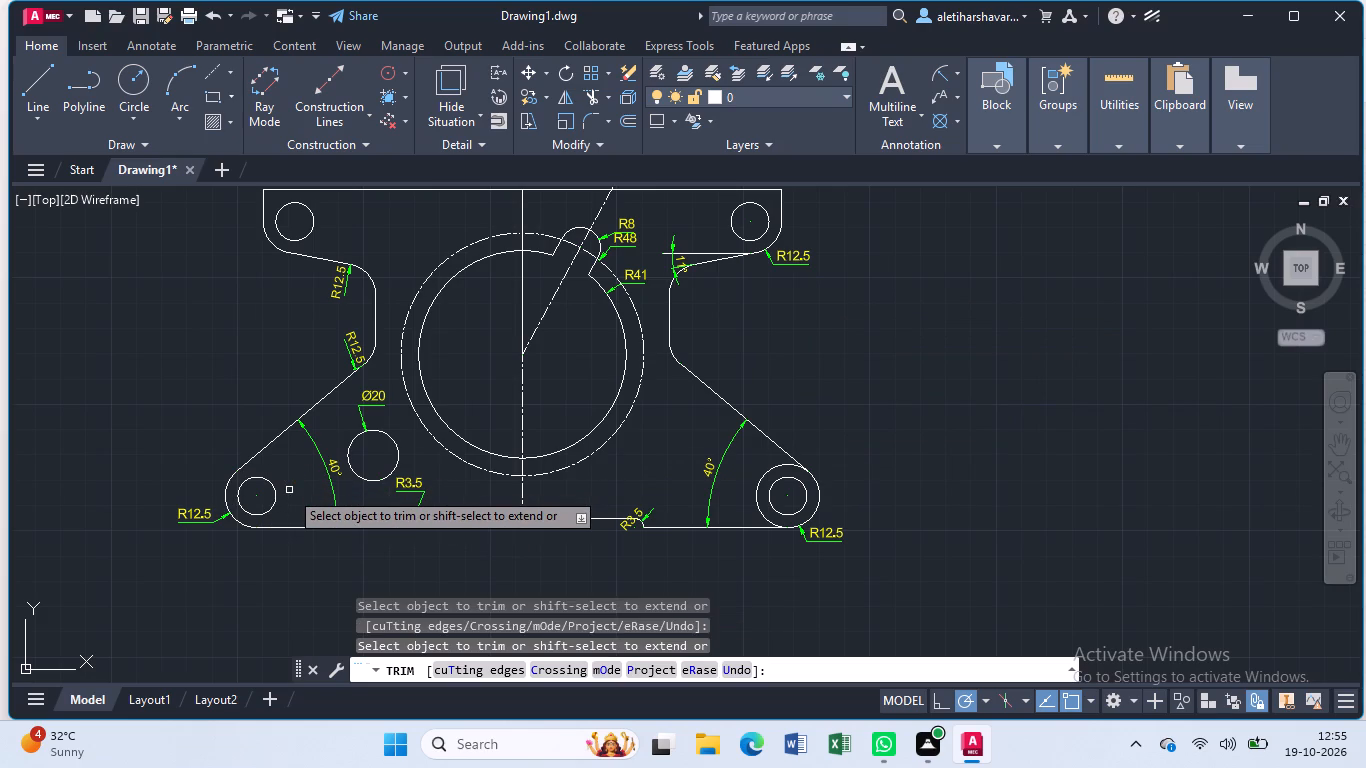
click(757, 480)
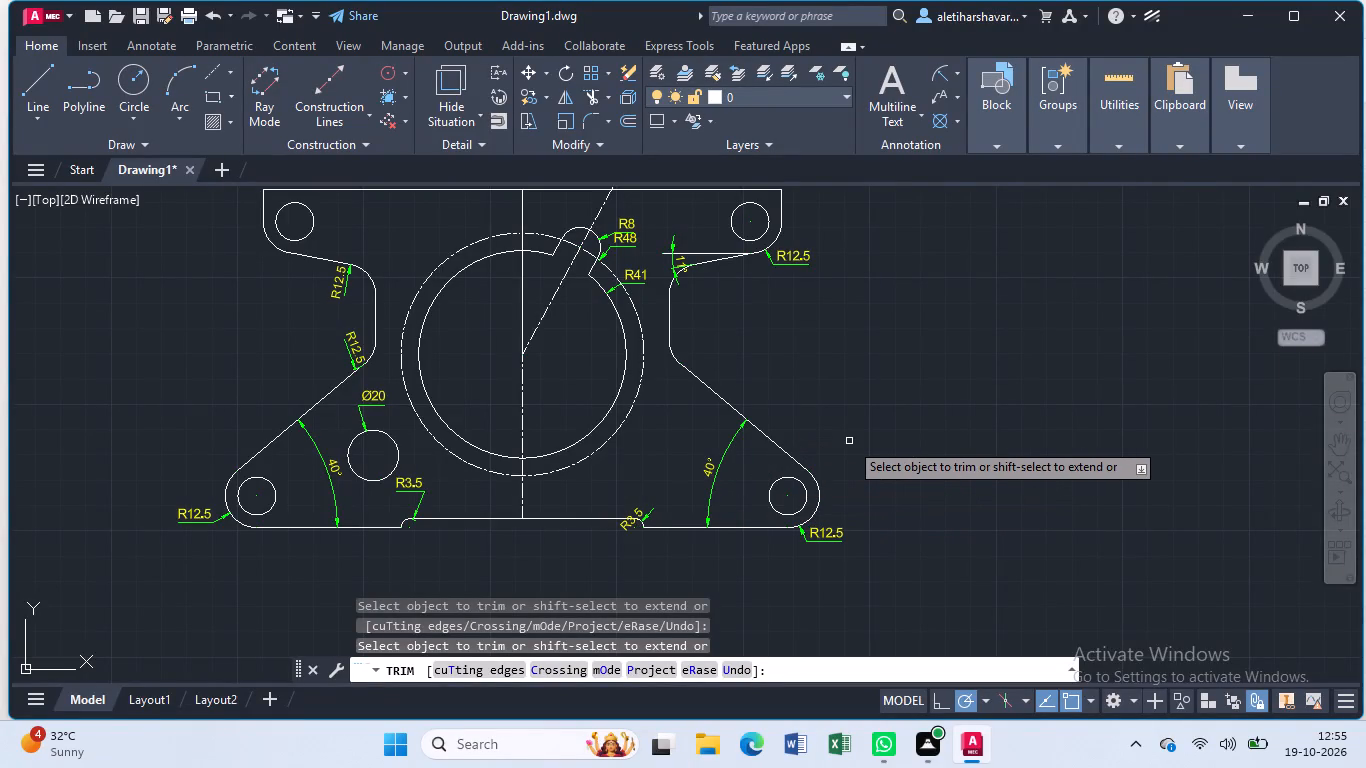
key(Escape)
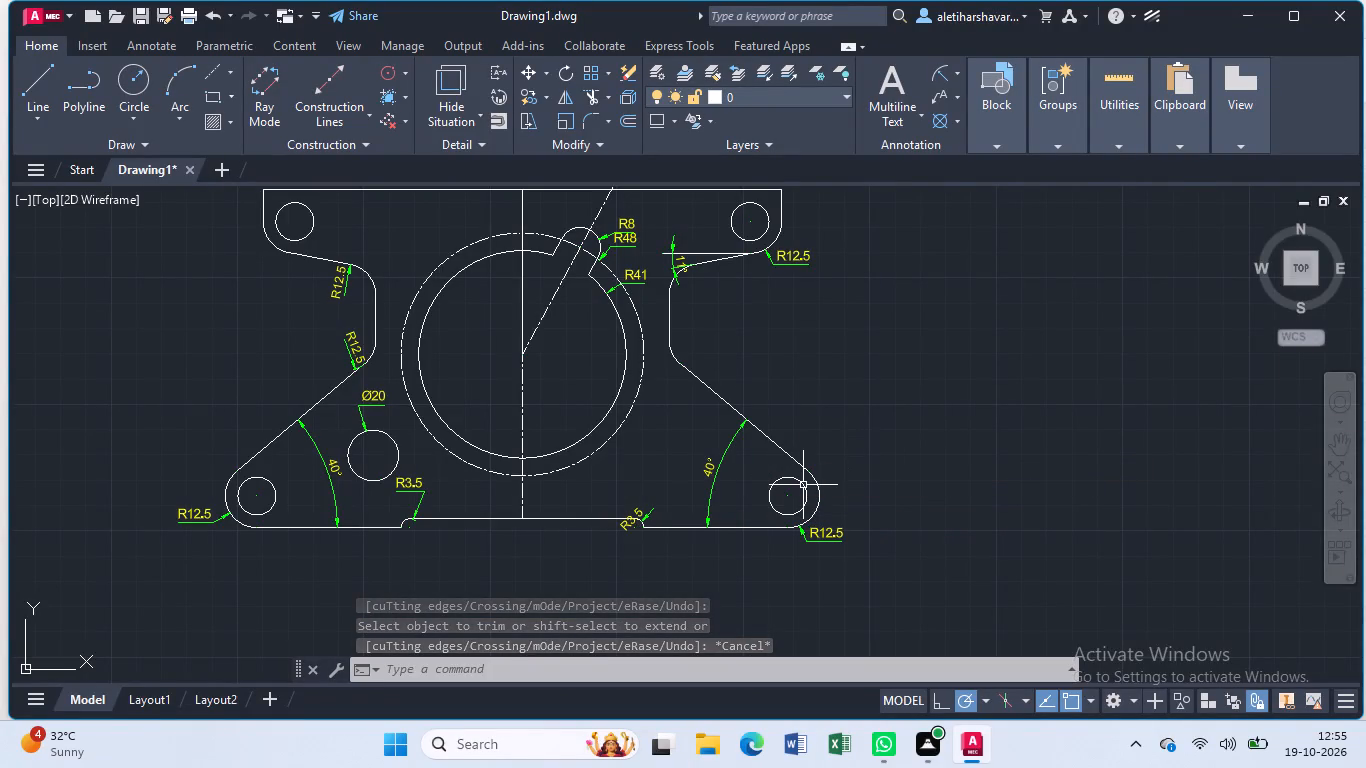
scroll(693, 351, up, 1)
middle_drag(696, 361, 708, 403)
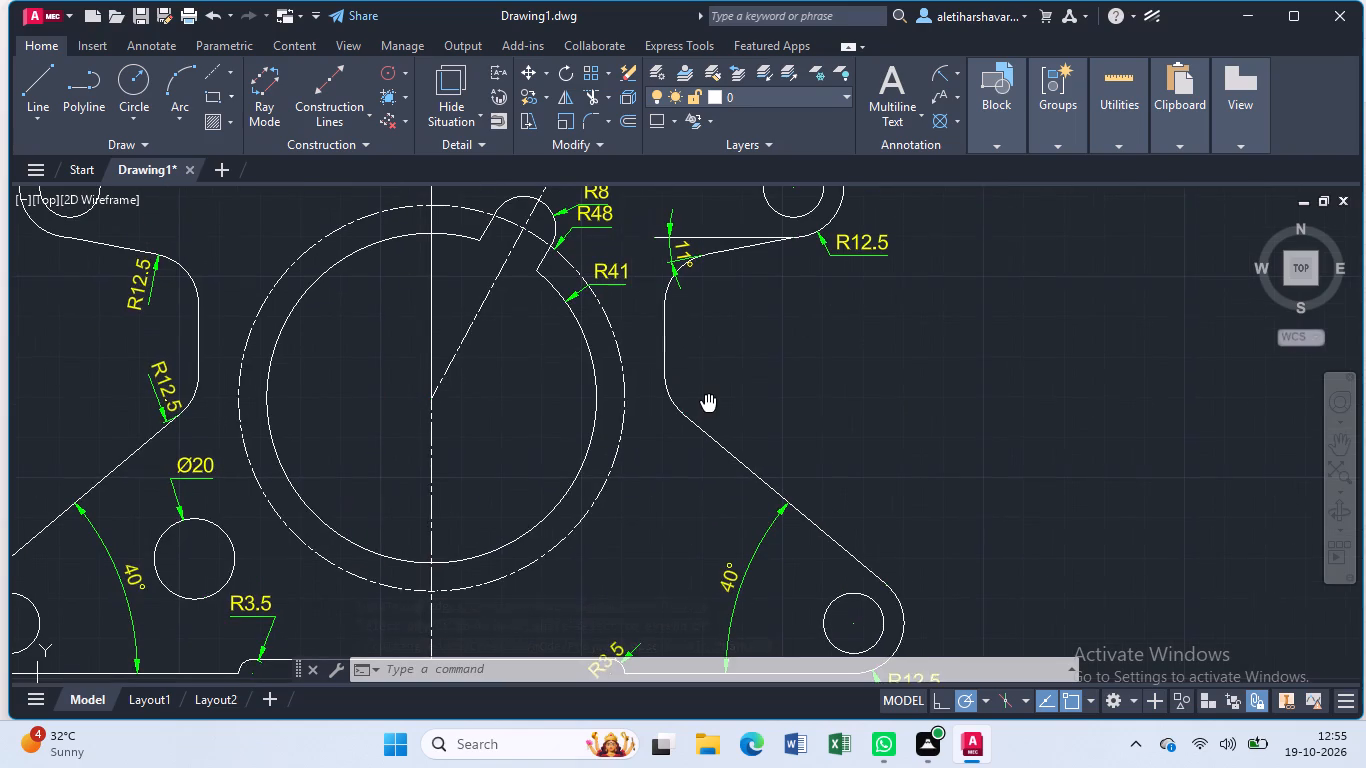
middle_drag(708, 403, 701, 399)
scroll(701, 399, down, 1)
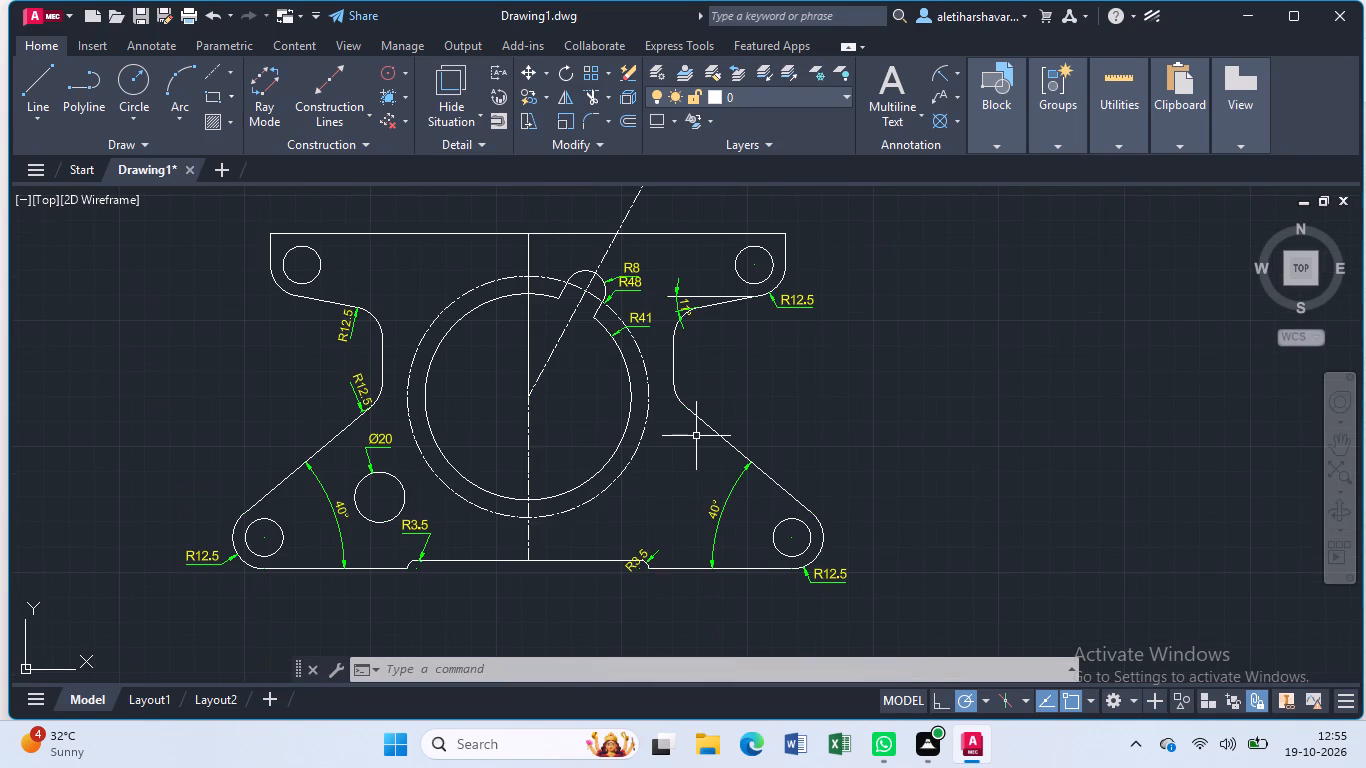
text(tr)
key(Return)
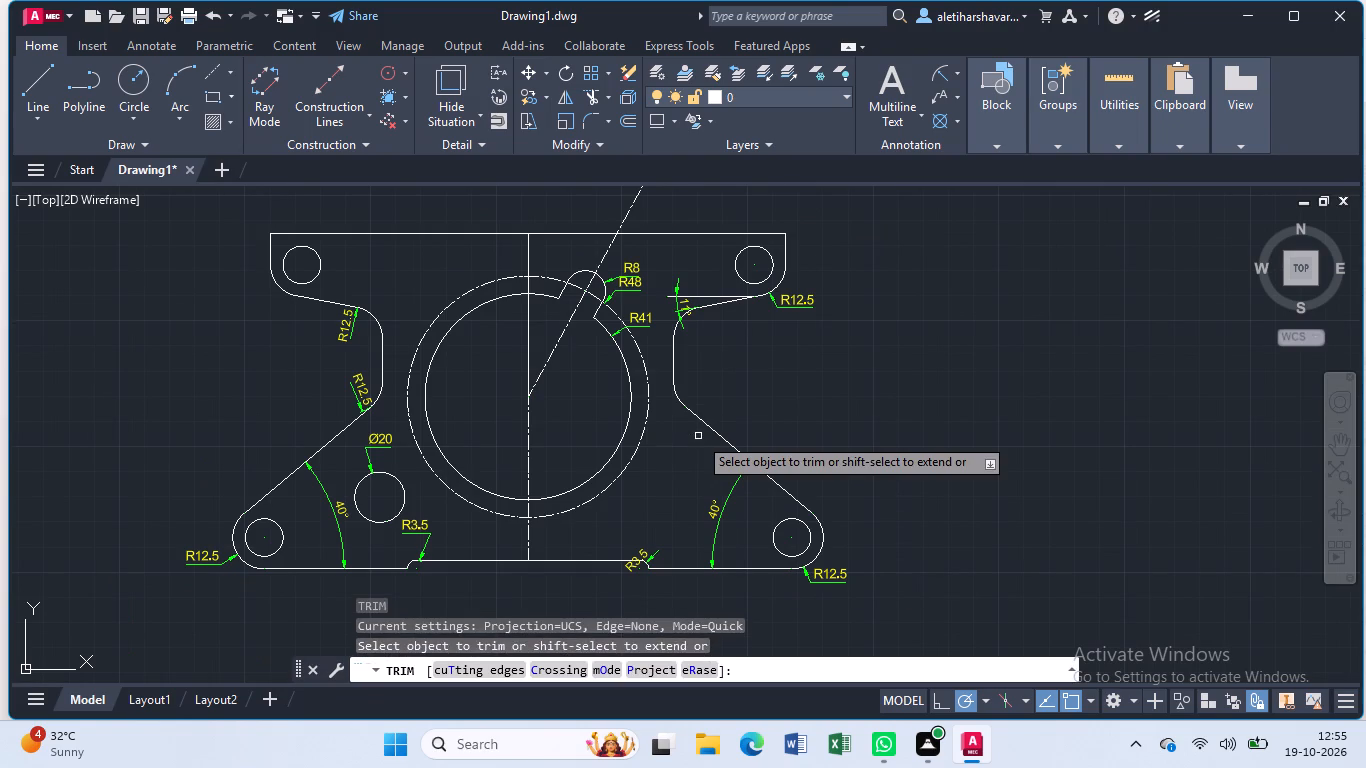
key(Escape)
Draw short connected line segments crossing the dash-dot circle just left of the notch, as a trimming boundary.
key(l)
key(Return)
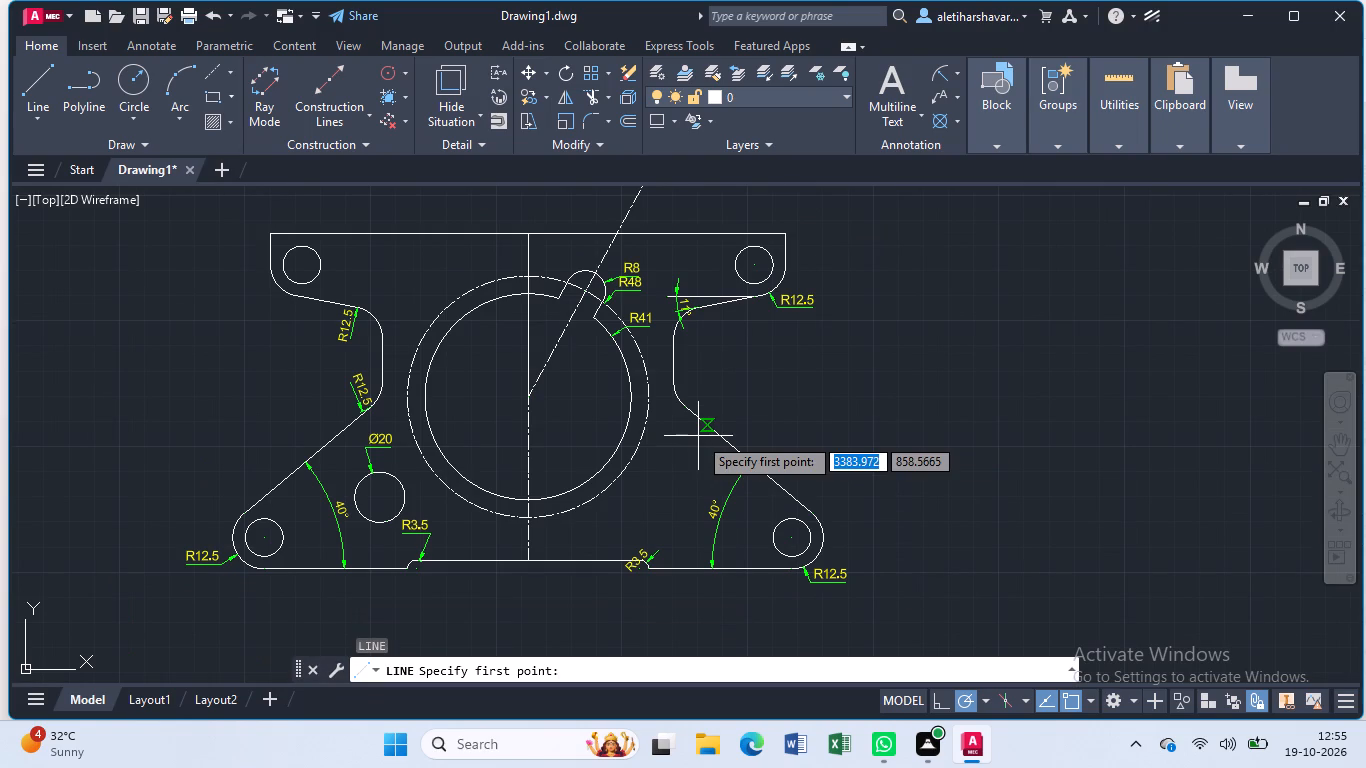
click(552, 269)
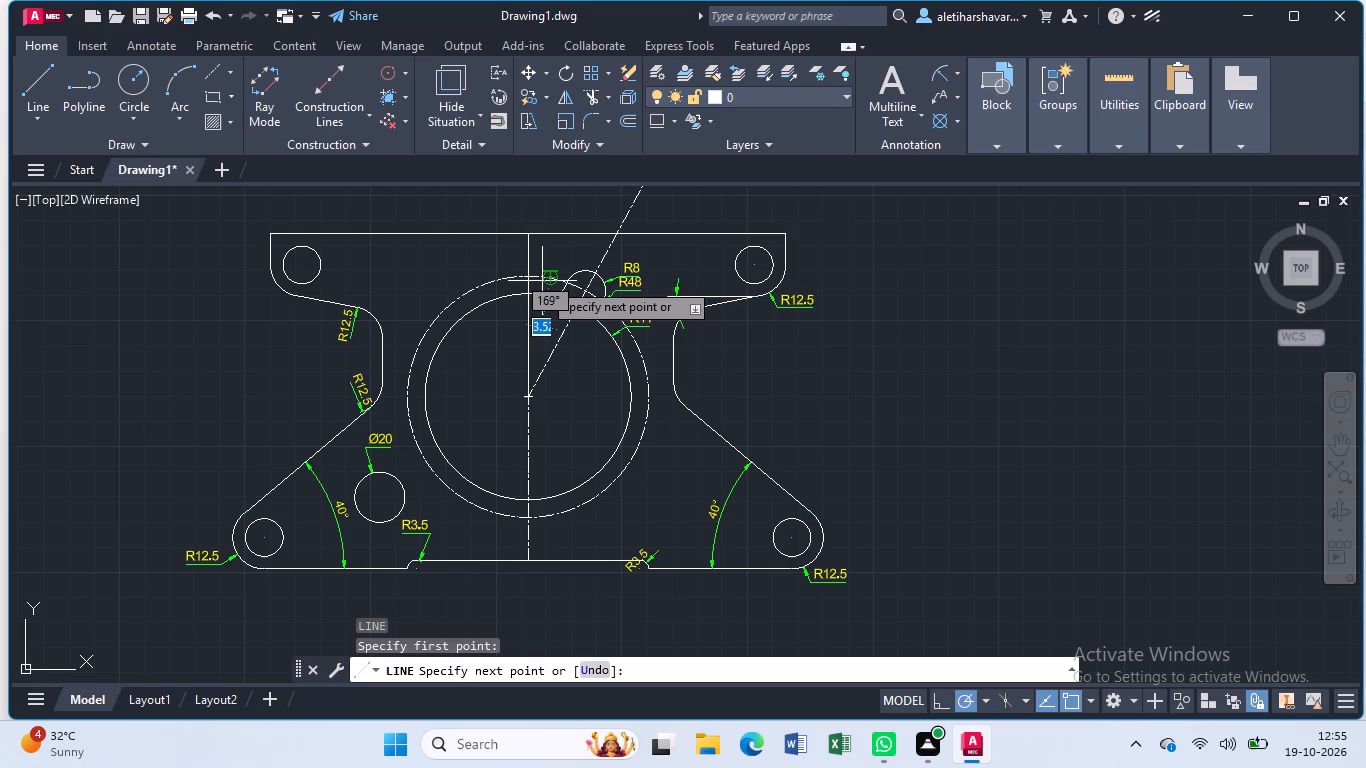
click(542, 283)
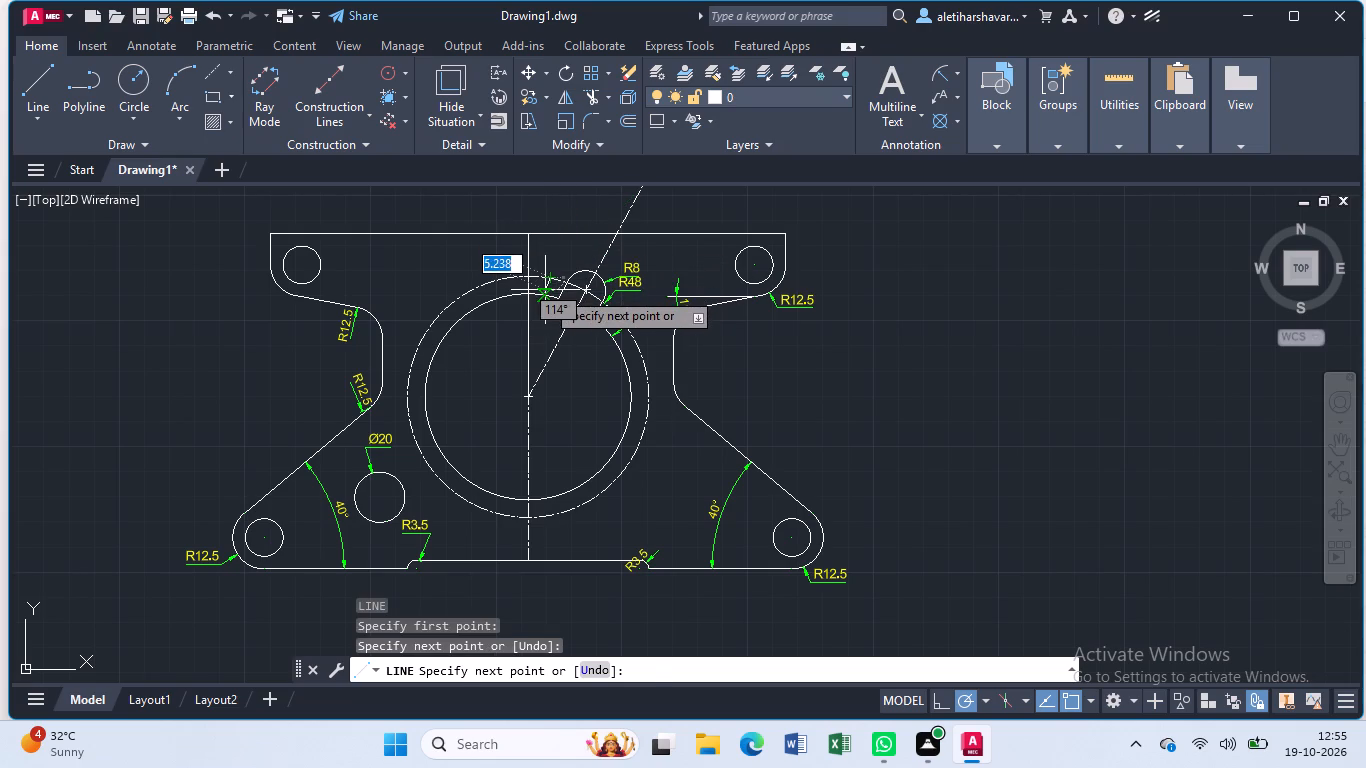
click(545, 290)
click(549, 265)
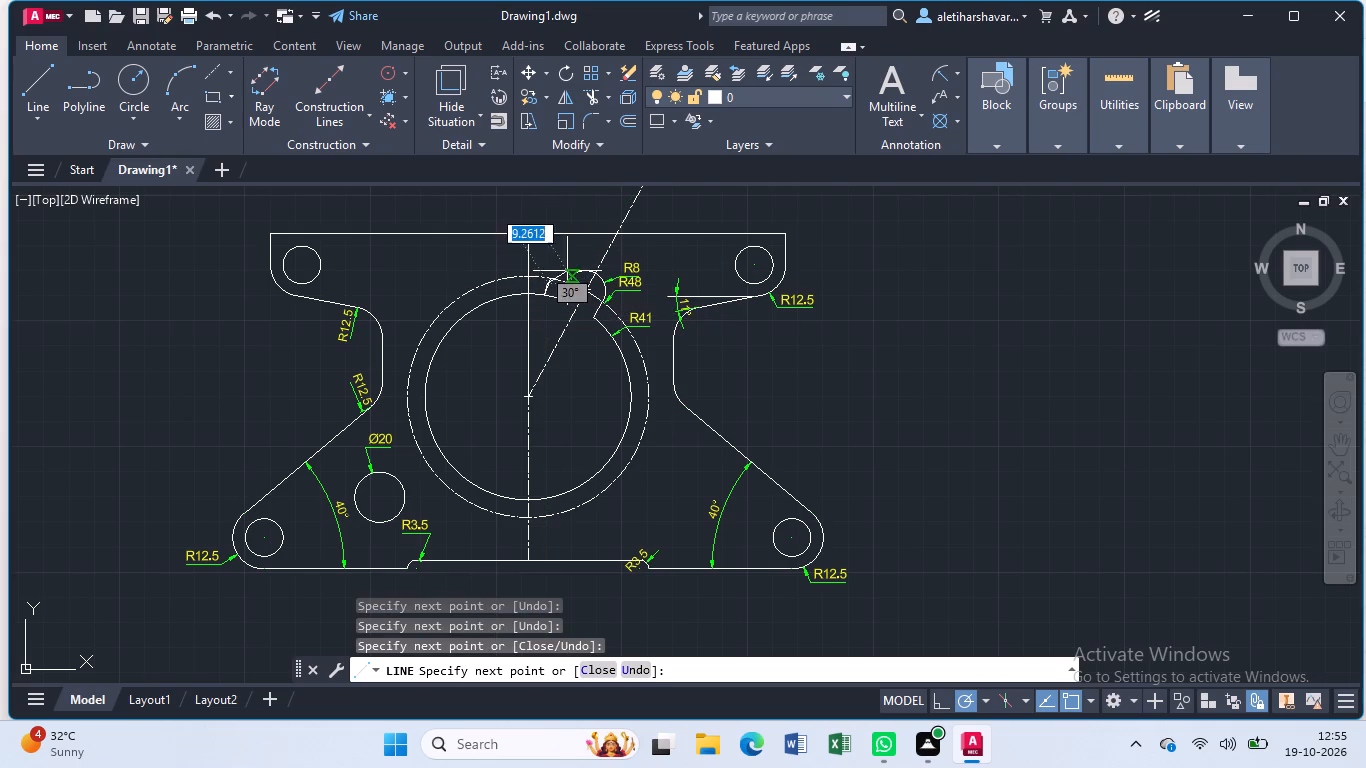
click(558, 265)
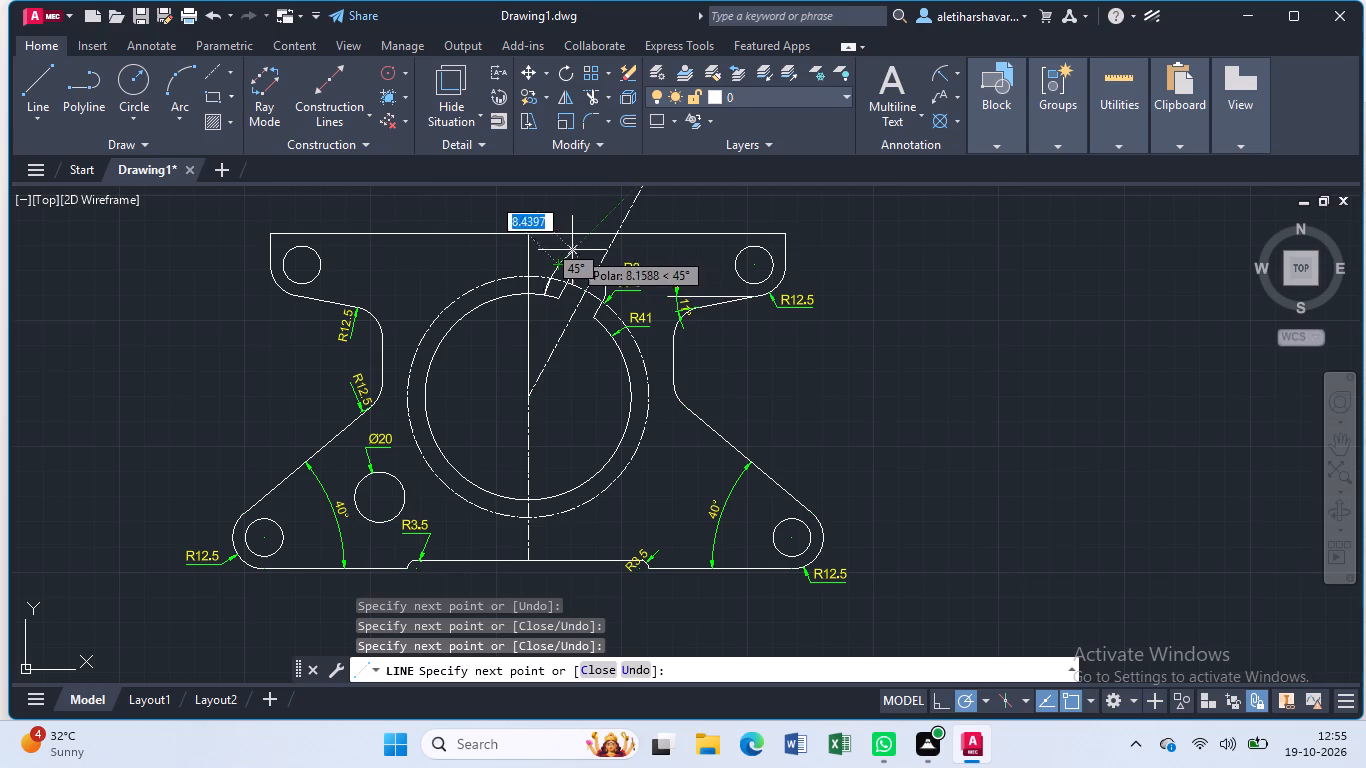
key(Escape)
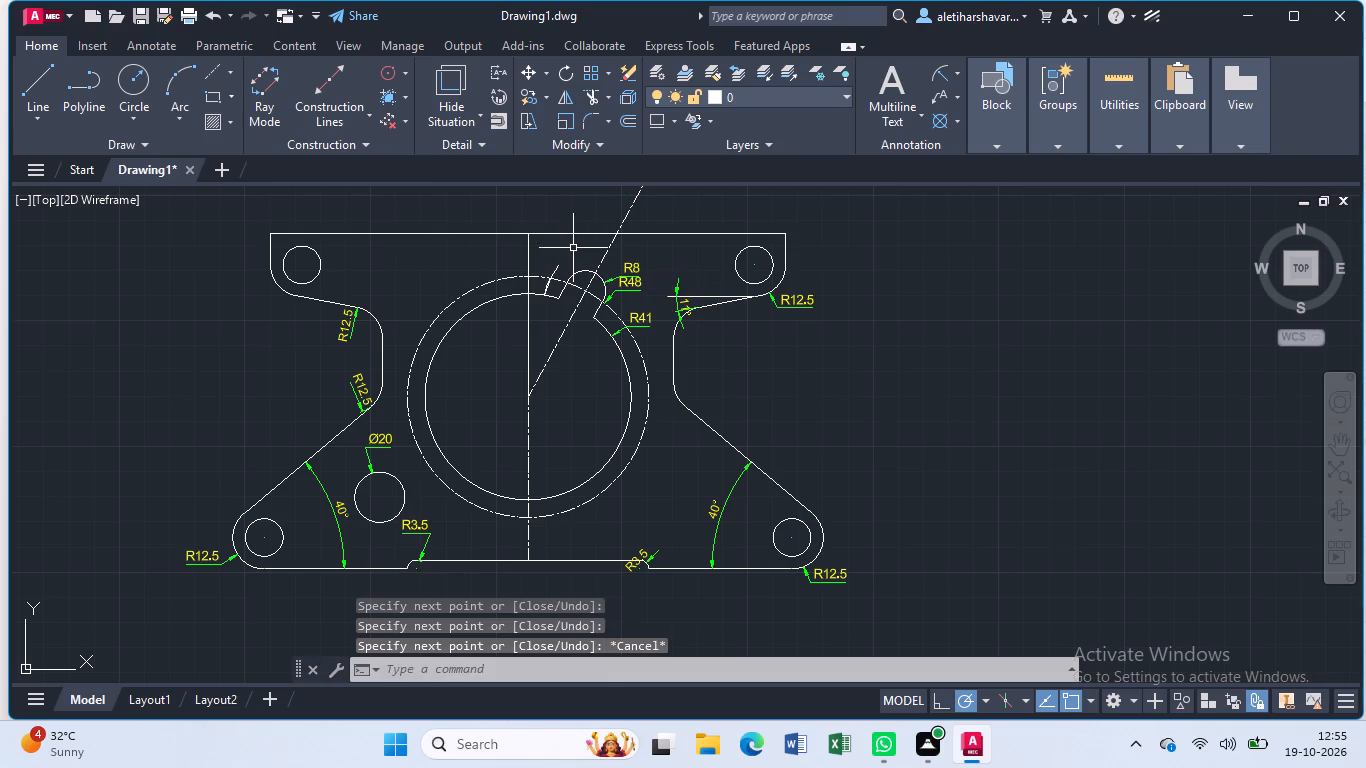
Draw a short slanted line crossing the dash-dot circle just right of the notch, near the large inner arc's radius dimension.
scroll(587, 287, up, 2)
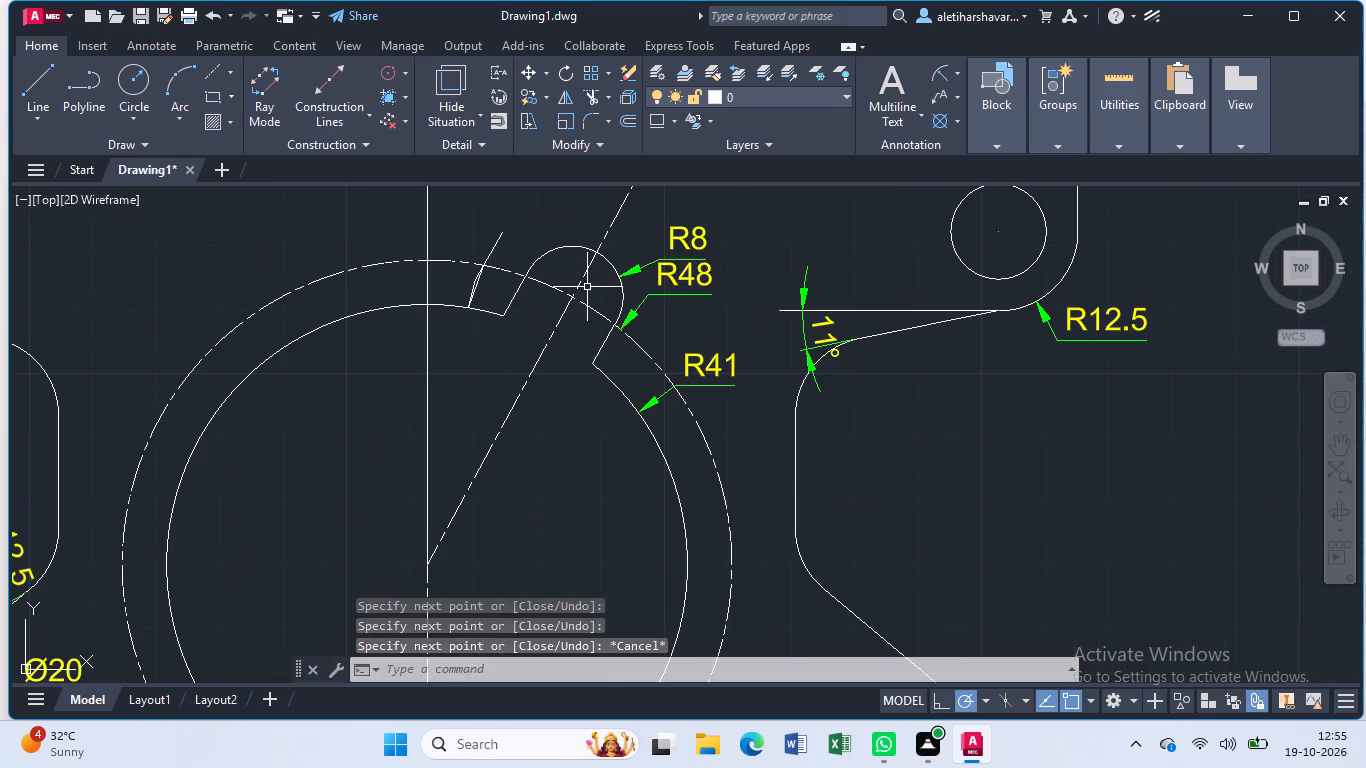
key(l)
key(Return)
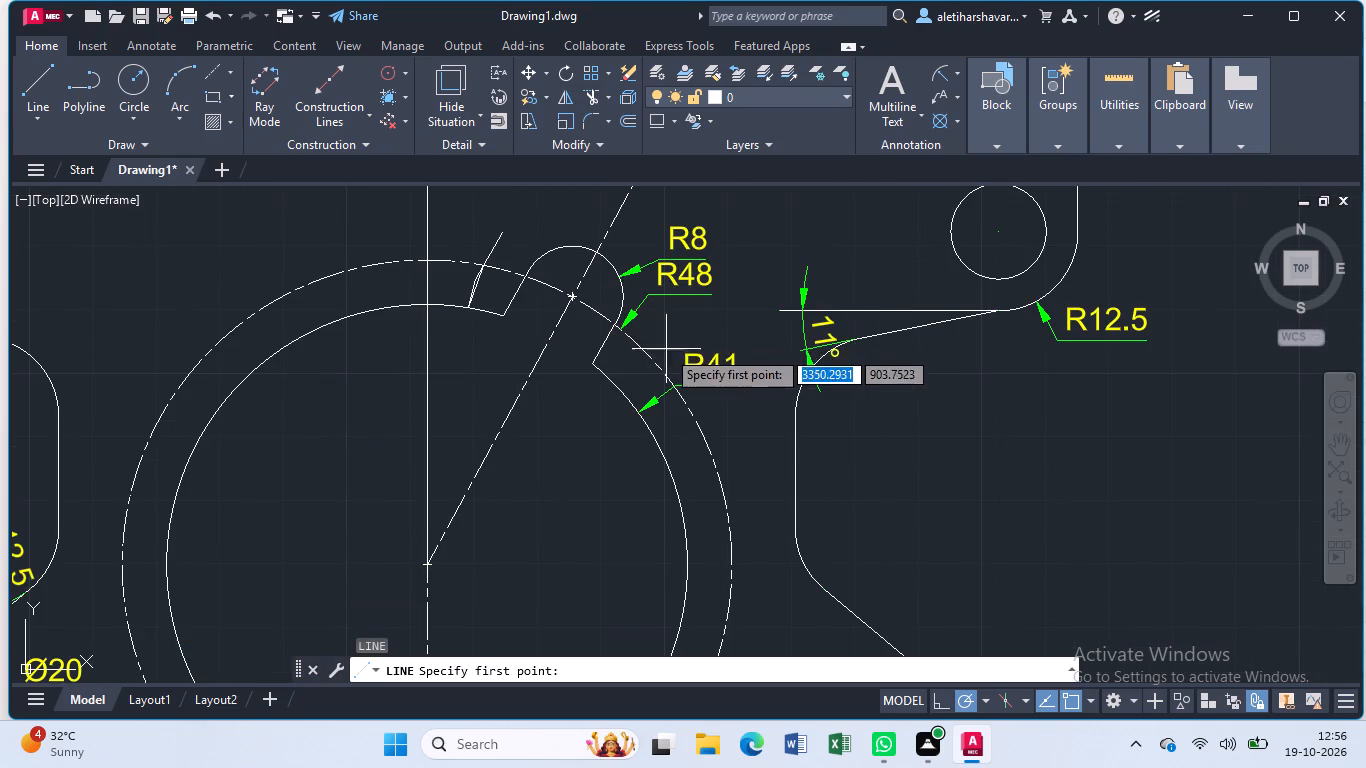
click(679, 354)
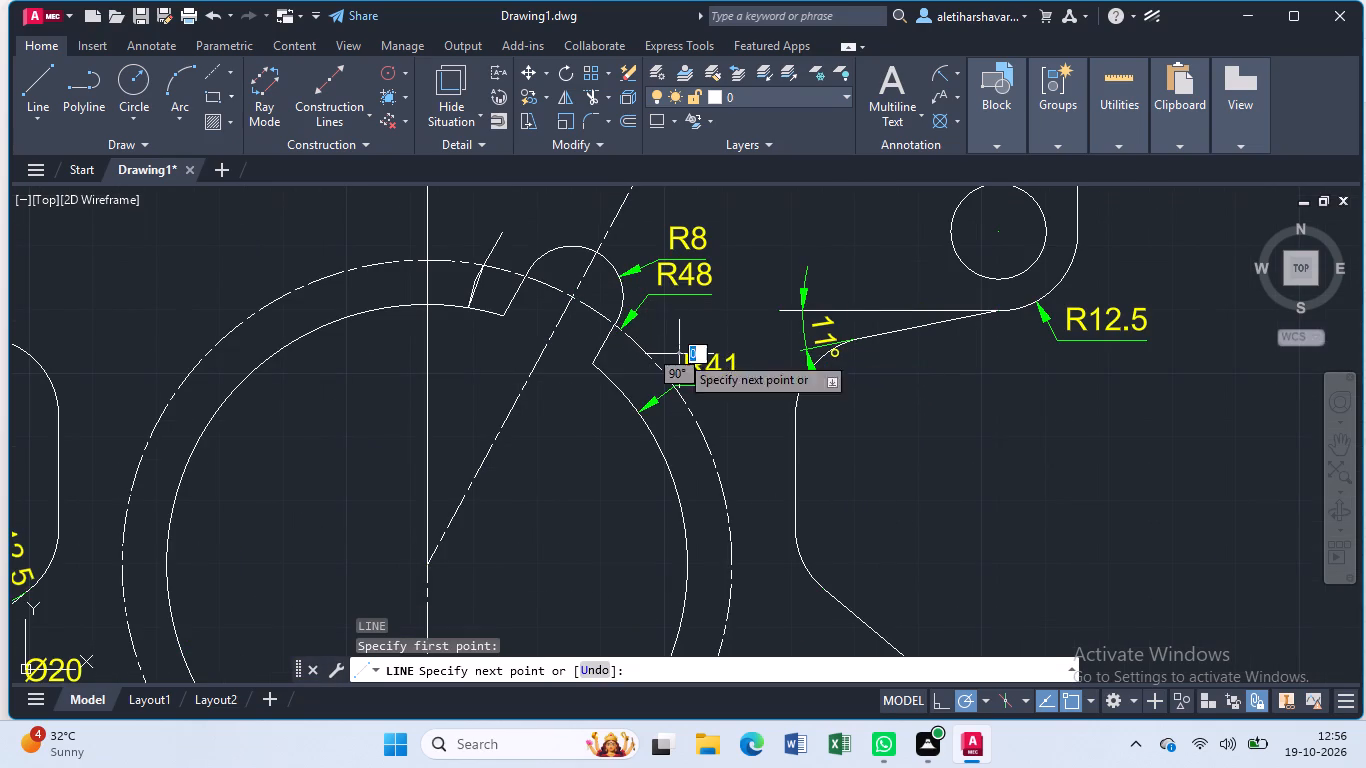
click(643, 383)
key(Escape)
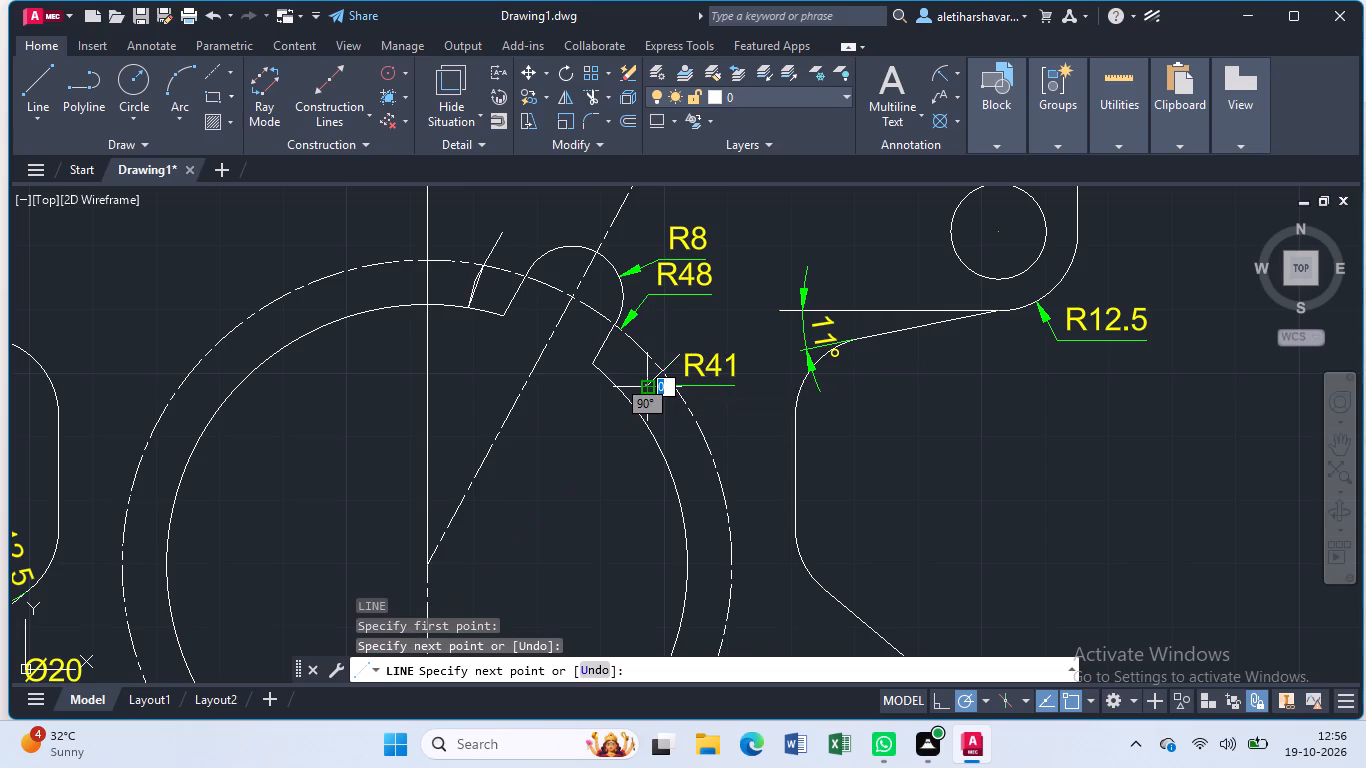
Trim the dash-dot circle at the short boundary lines so that only the arc passing through the notch remains.
text(tr)
key(Return)
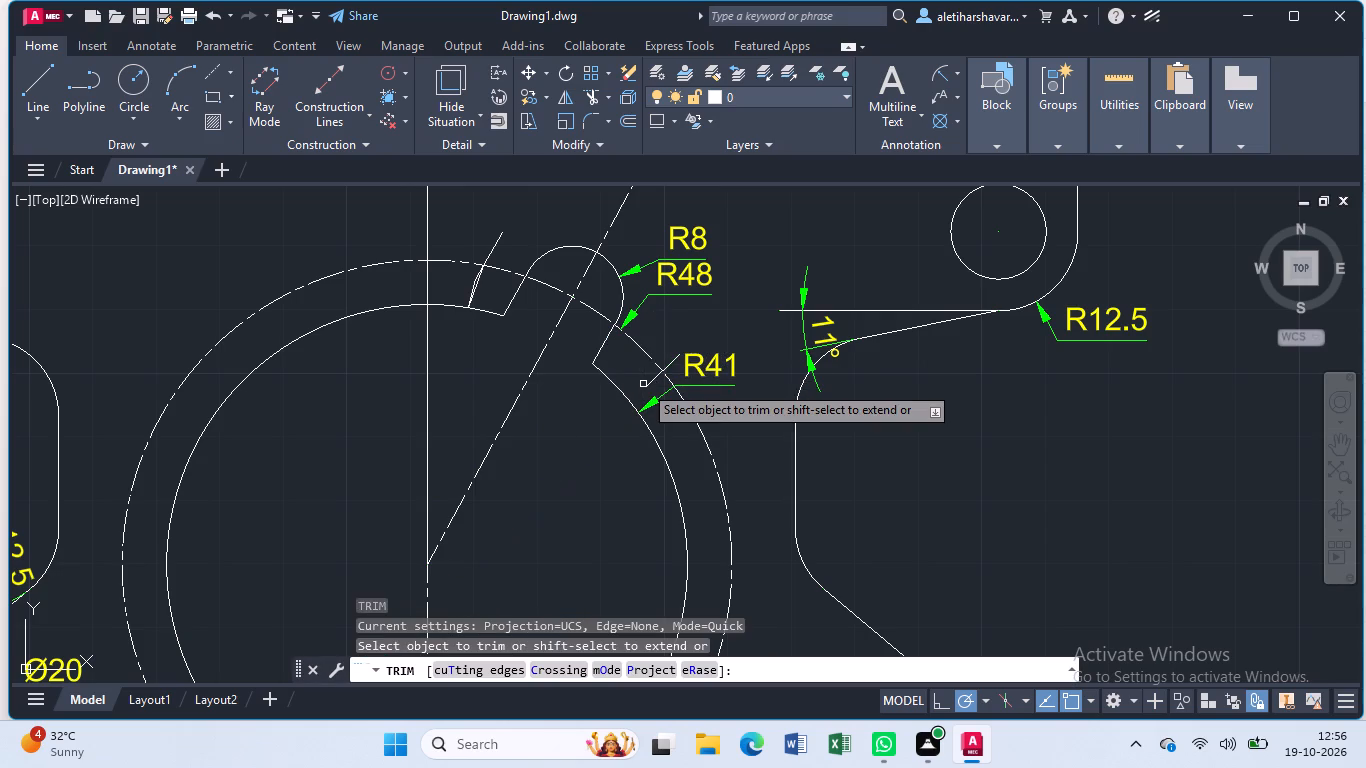
click(454, 262)
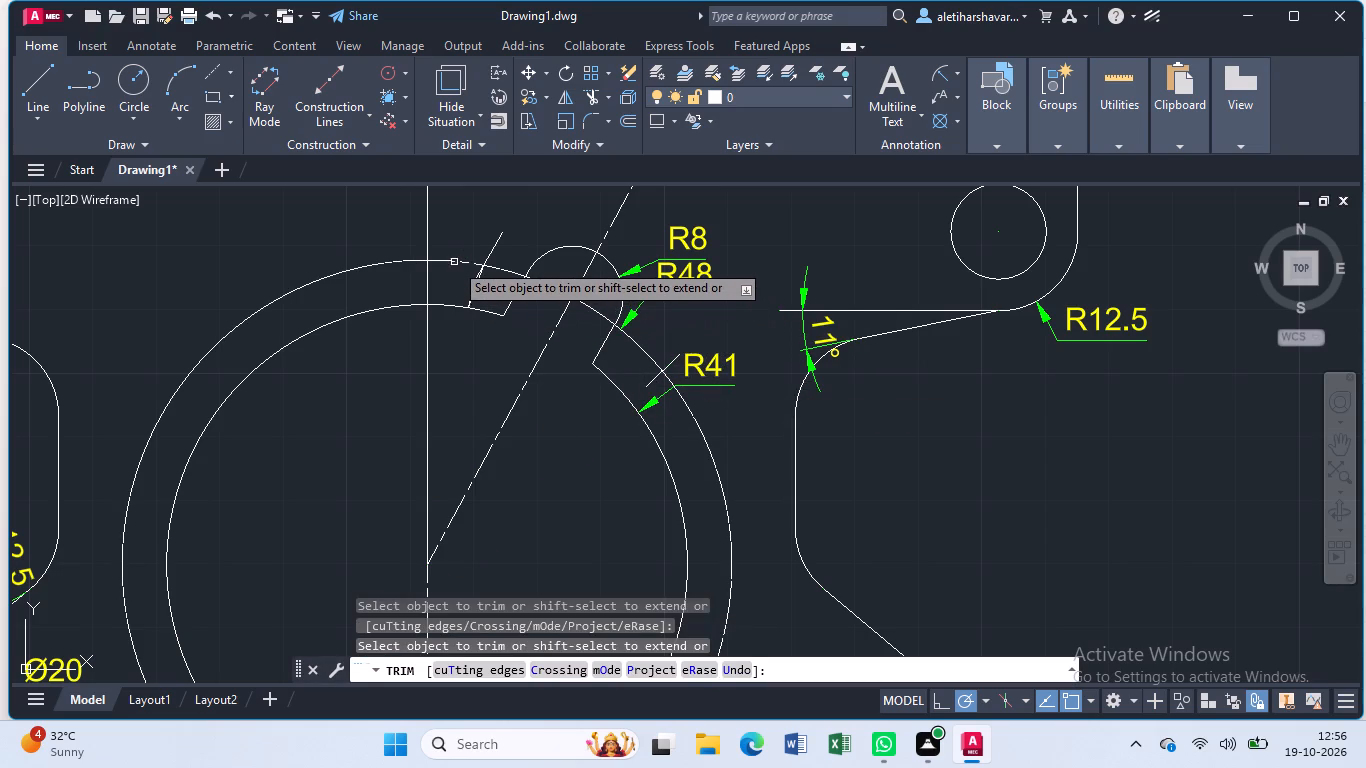
click(454, 262)
click(399, 259)
click(399, 259)
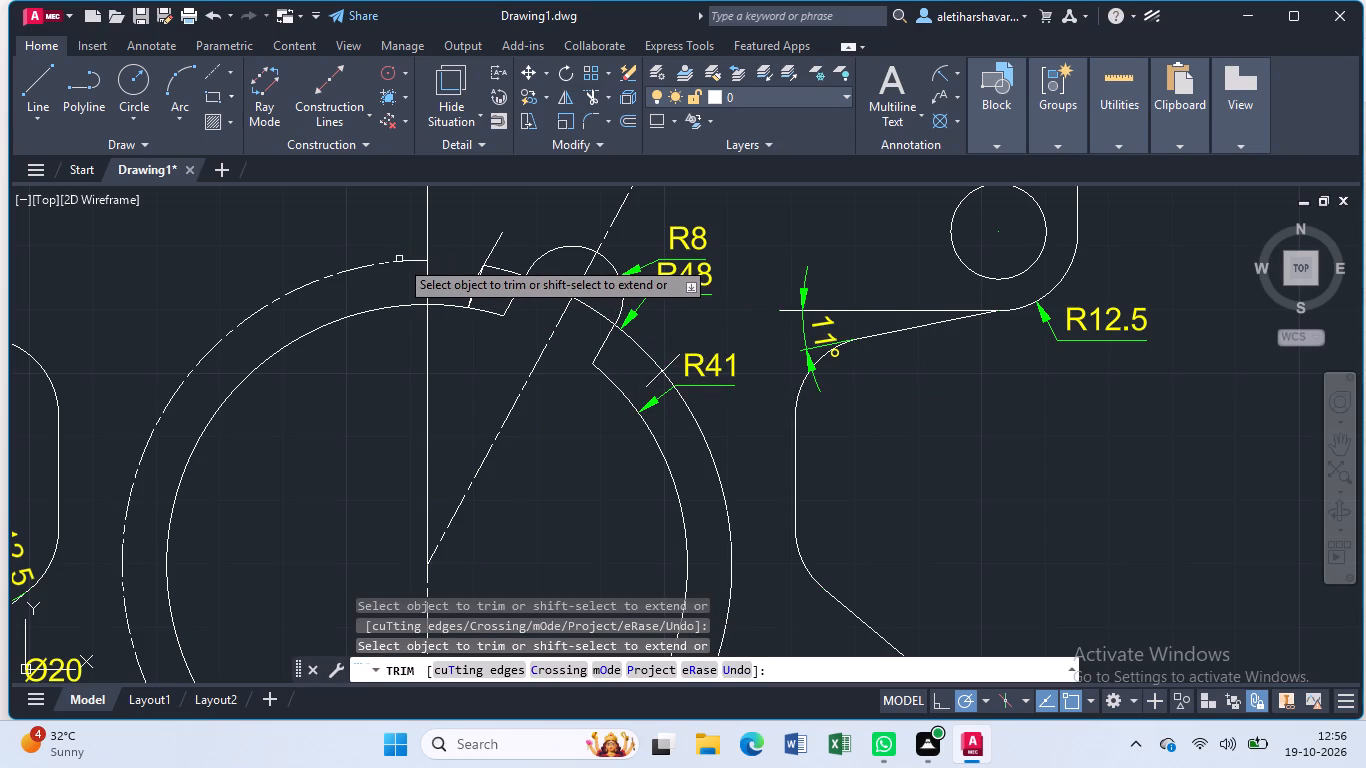
click(399, 259)
click(399, 259)
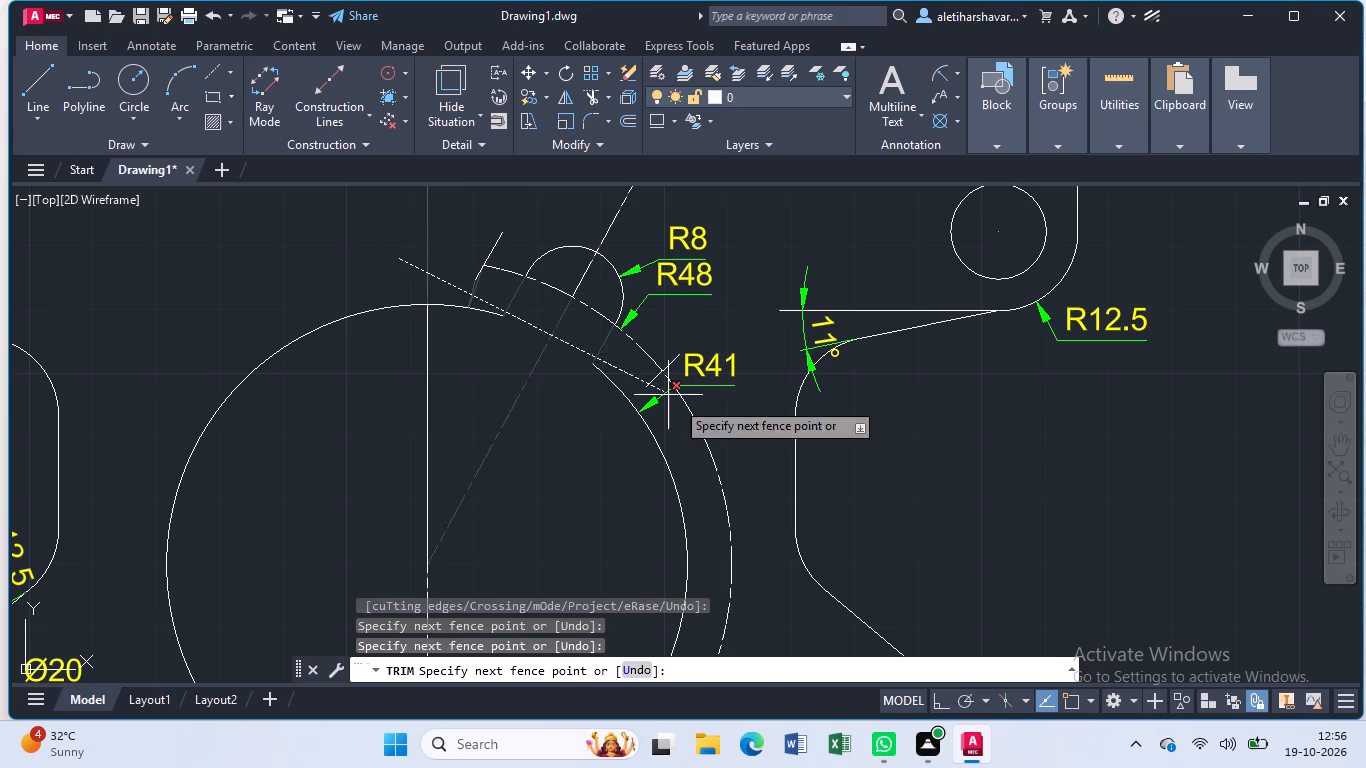
click(315, 251)
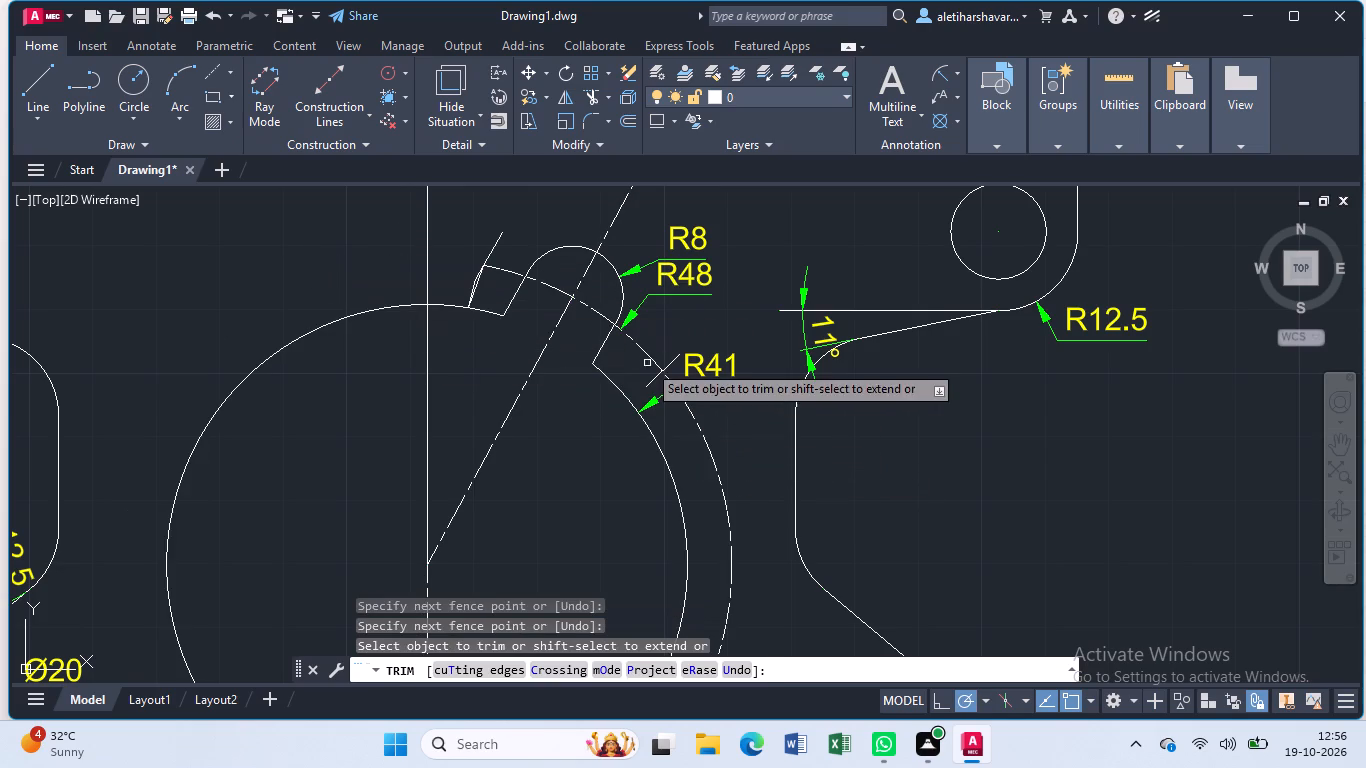
click(701, 429)
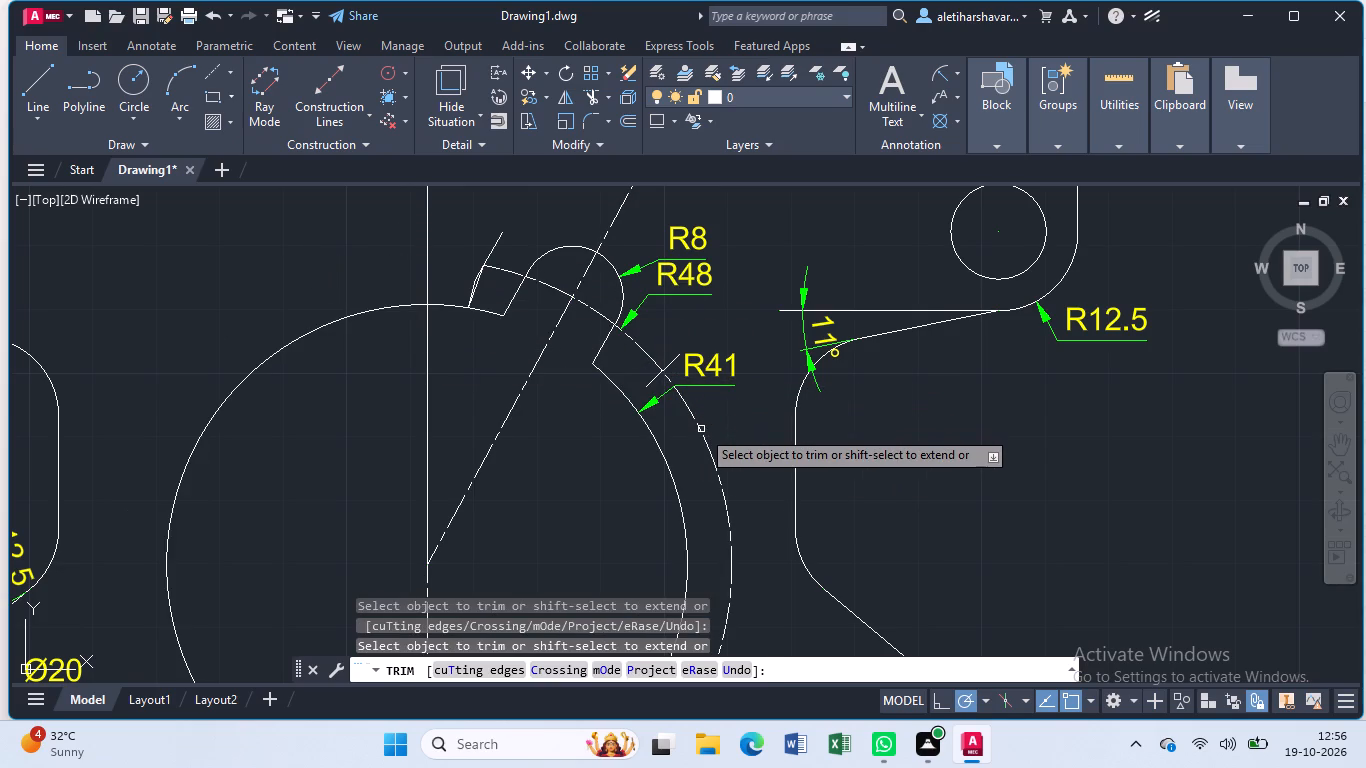
click(701, 429)
click(702, 430)
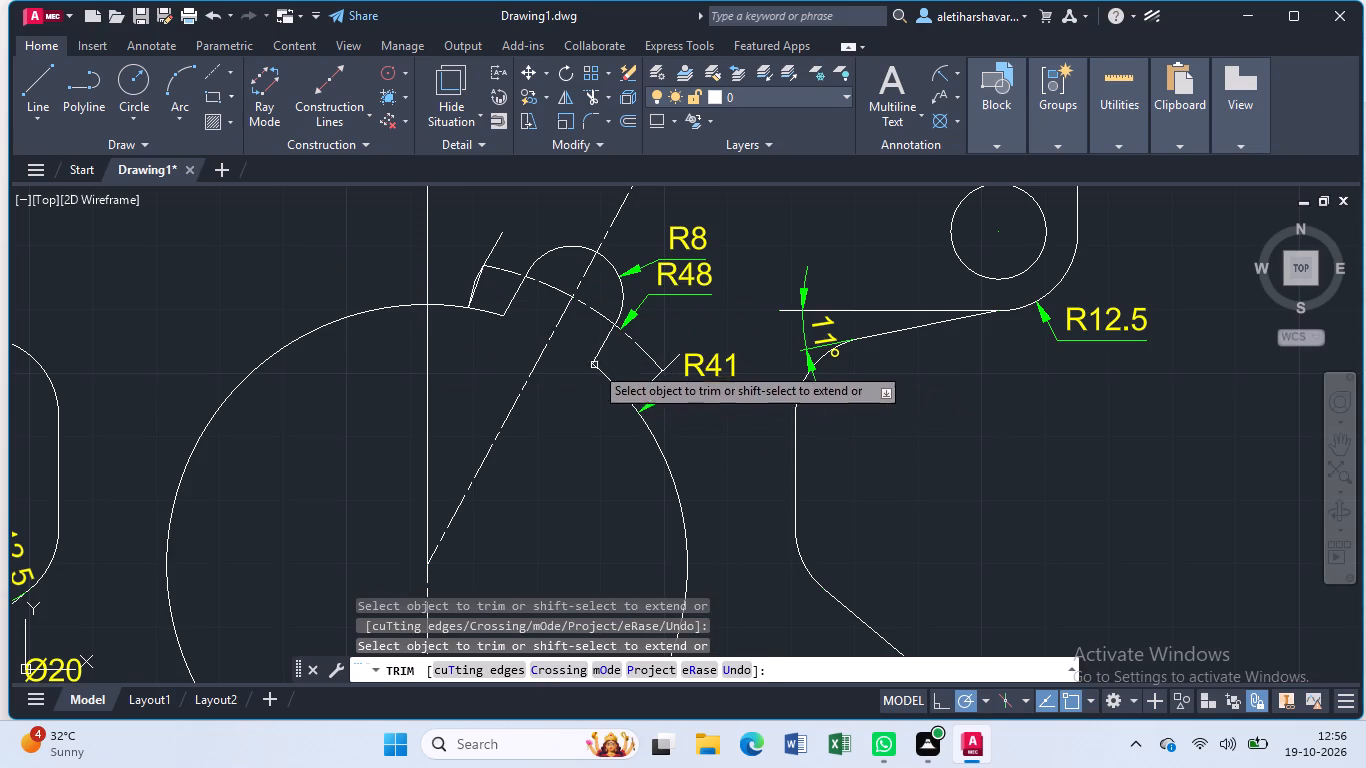
Trim away the leftover short boundary lines on both sides of the notch, at the ends of the dash-dot arc.
click(473, 289)
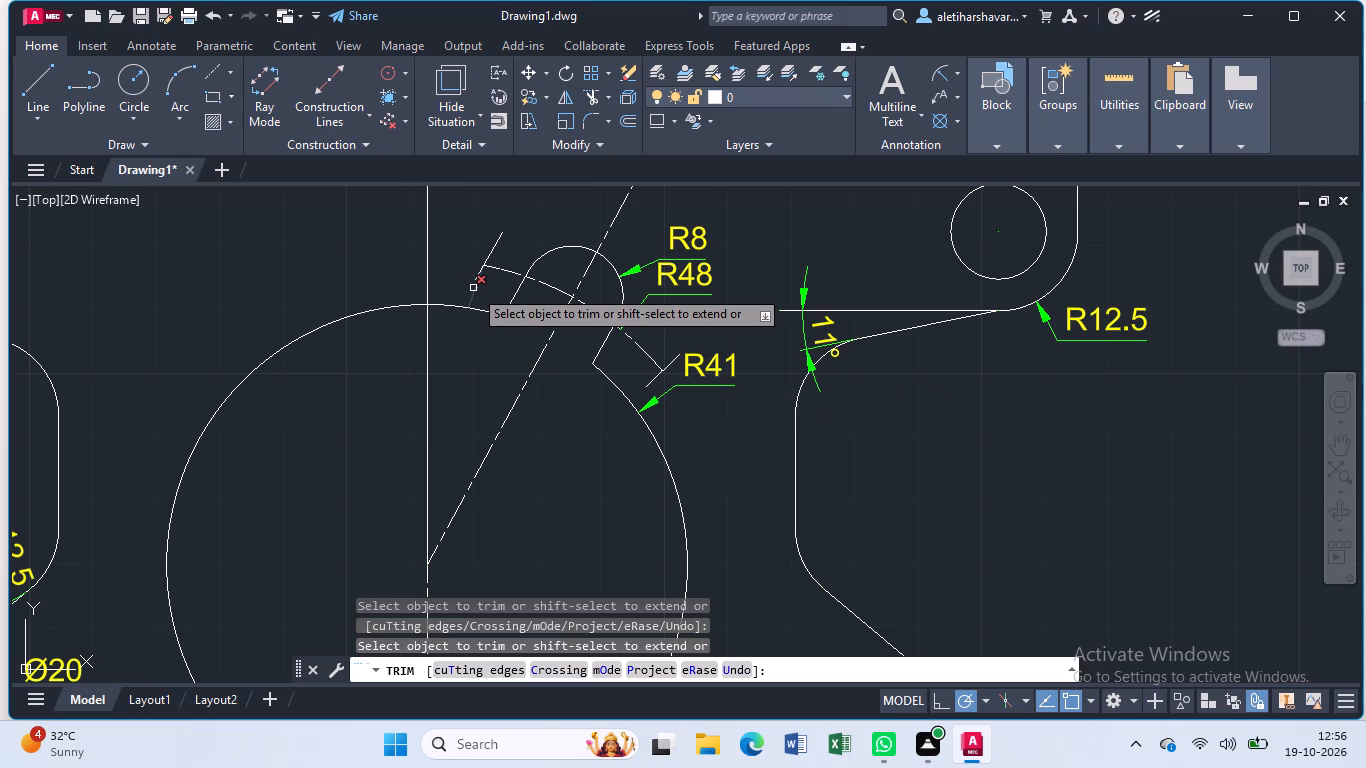
double_click(473, 288)
double_click(474, 280)
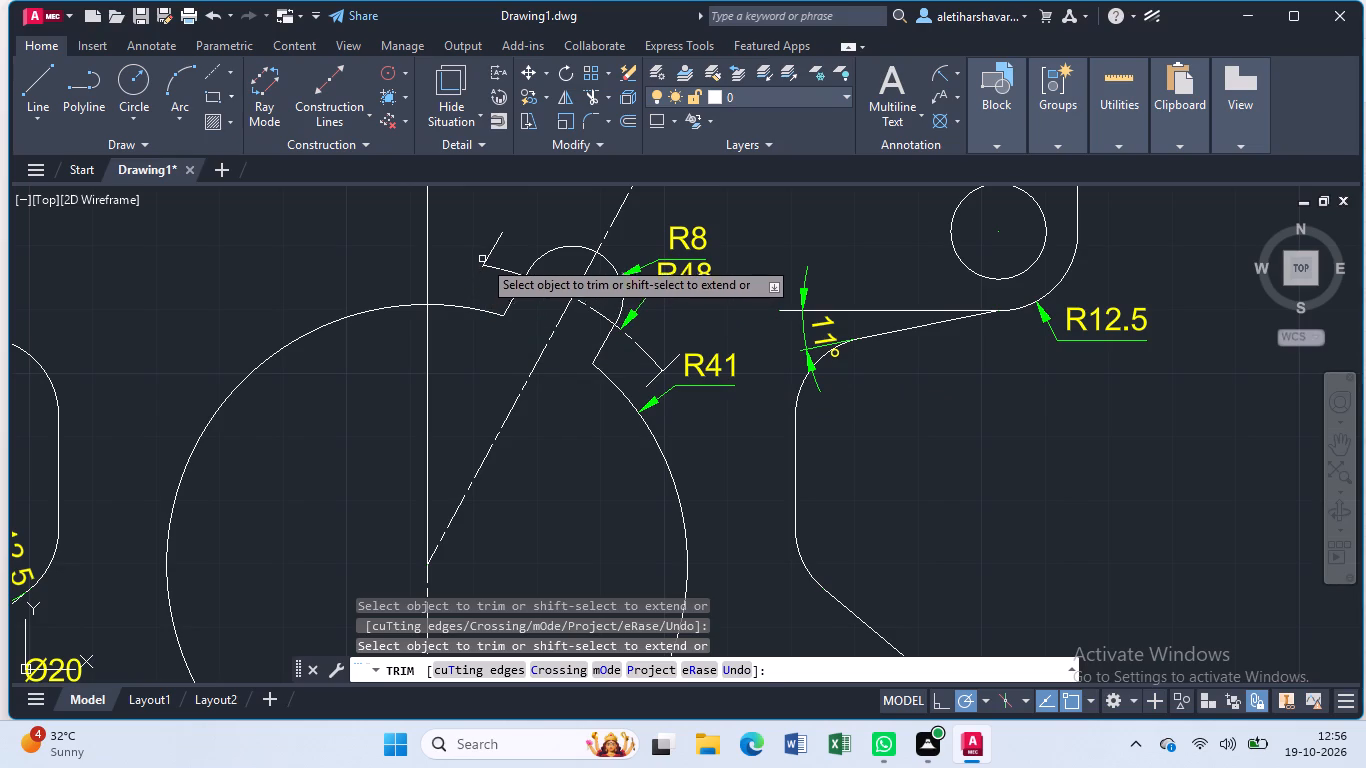
click(483, 257)
click(509, 258)
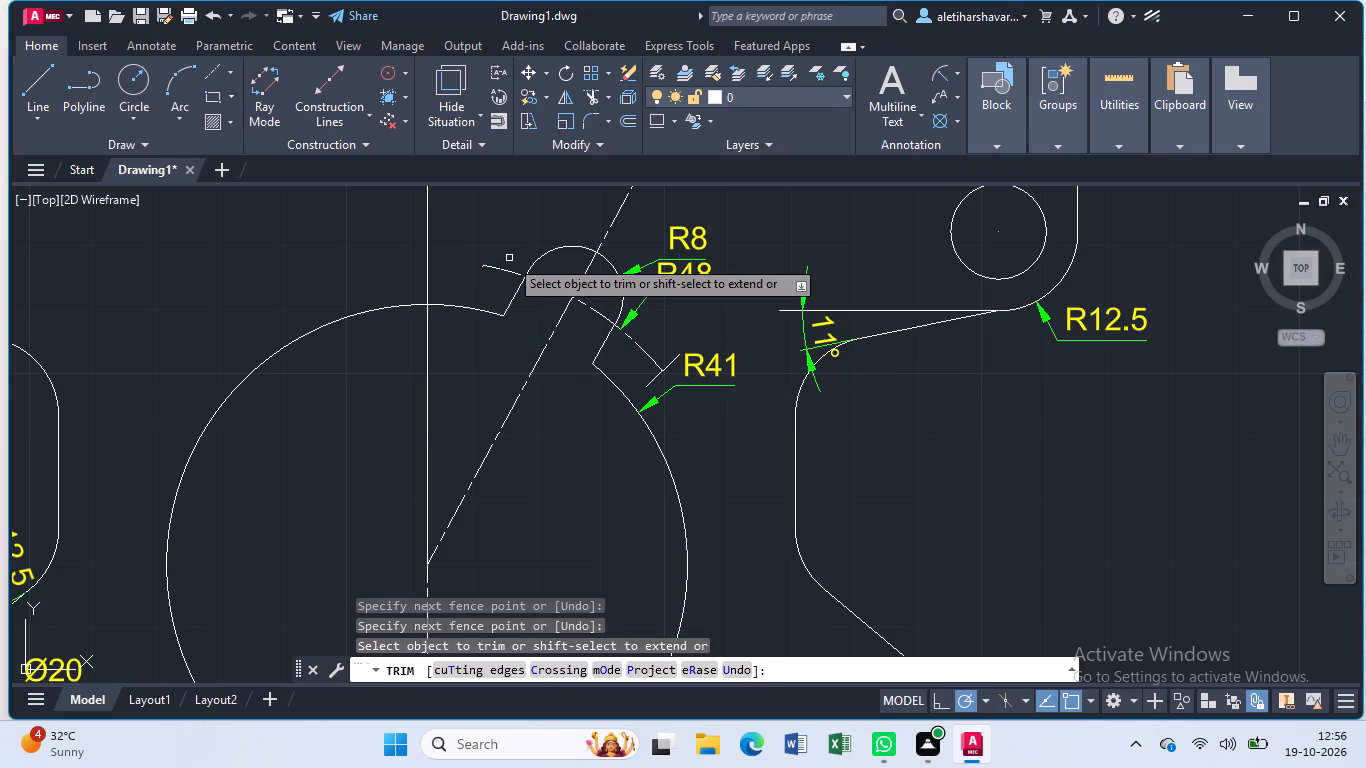
scroll(509, 258, up, 1)
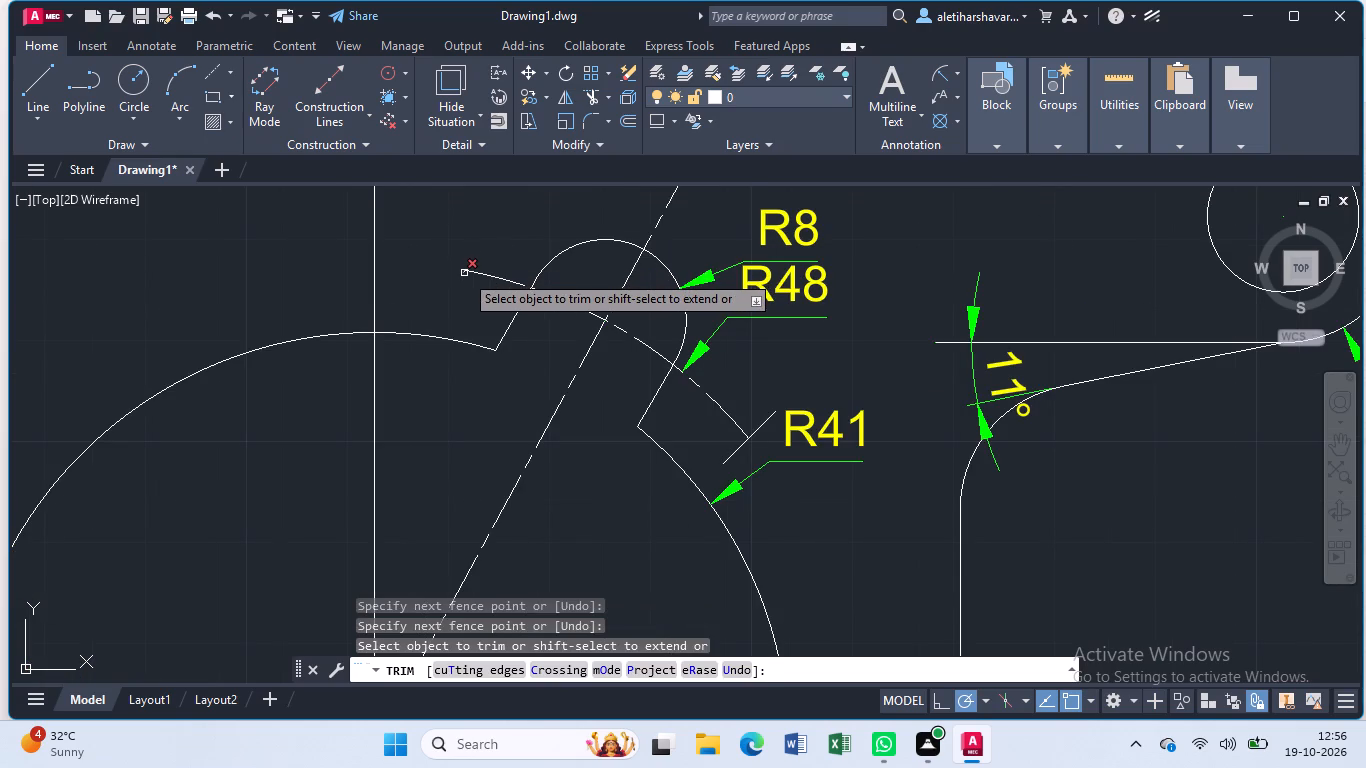
click(464, 273)
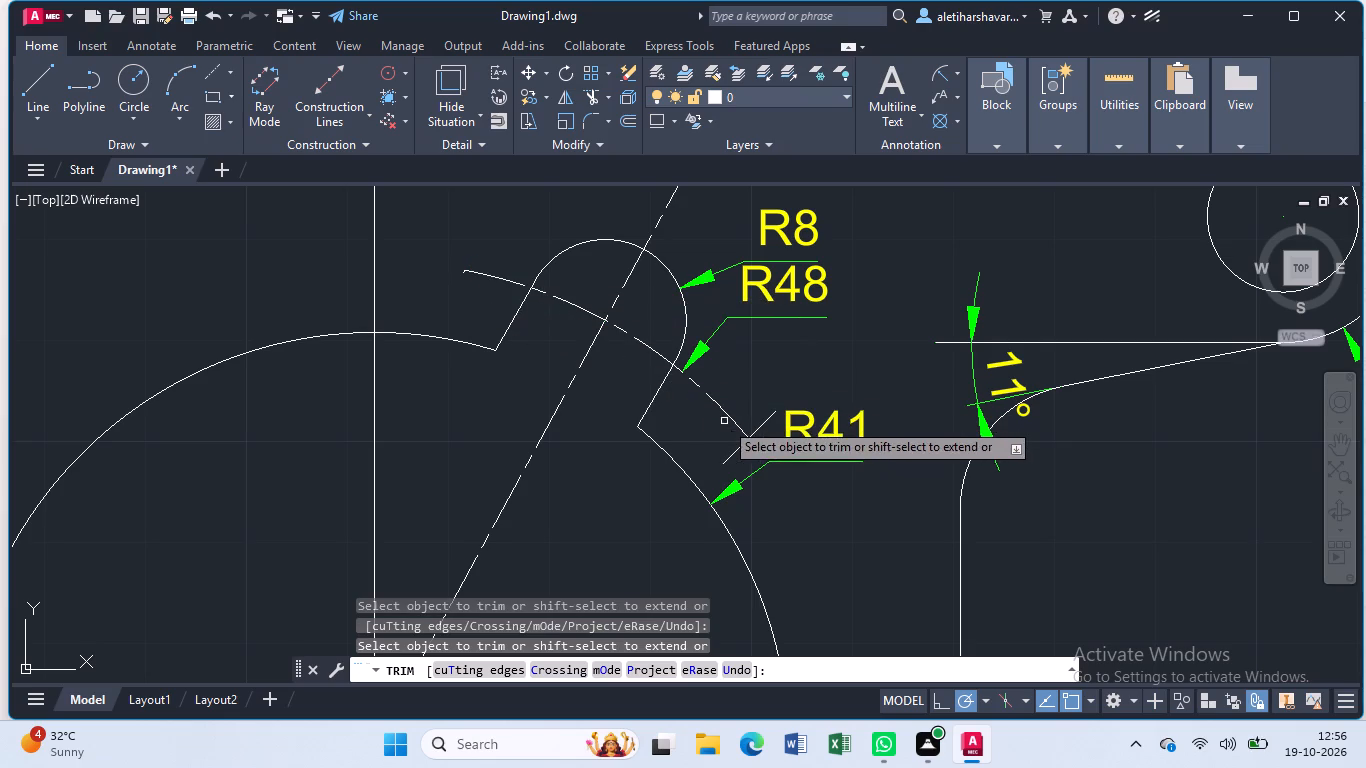
click(760, 430)
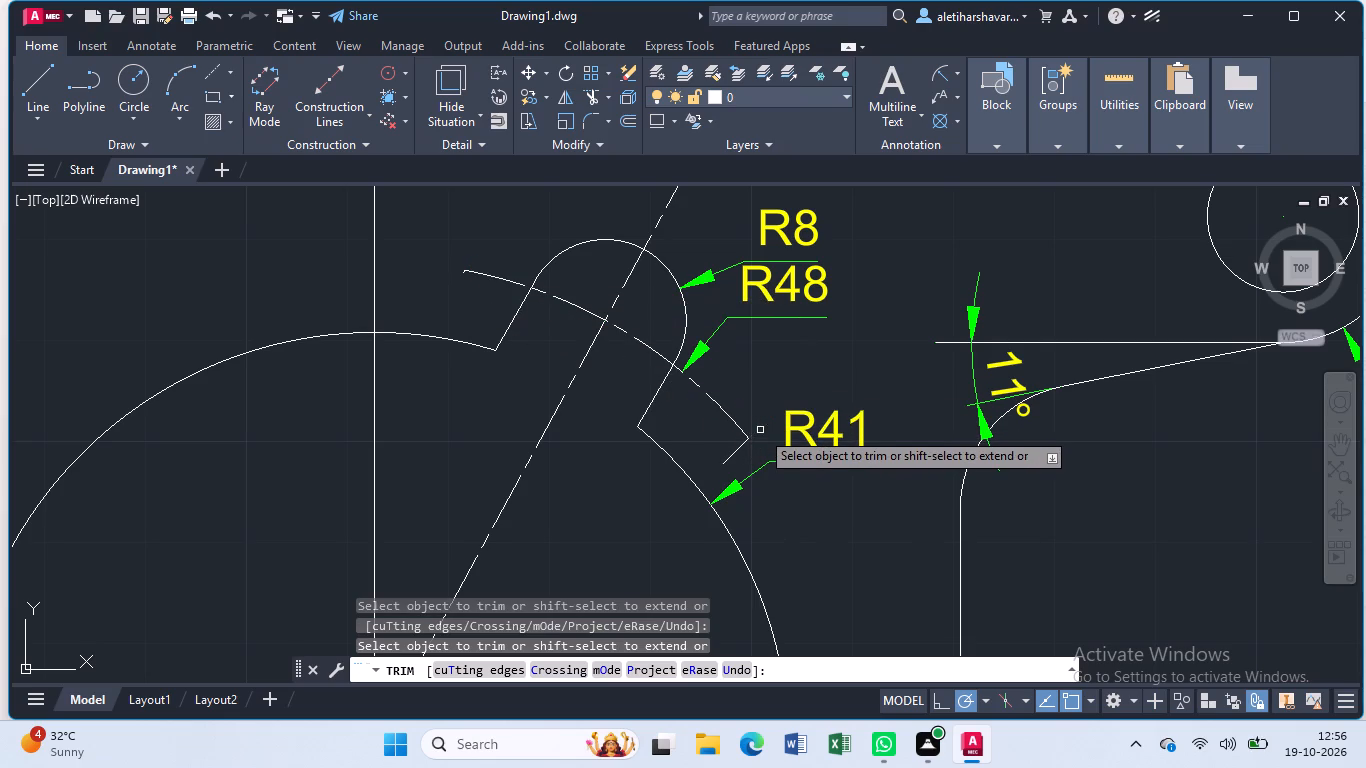
click(738, 449)
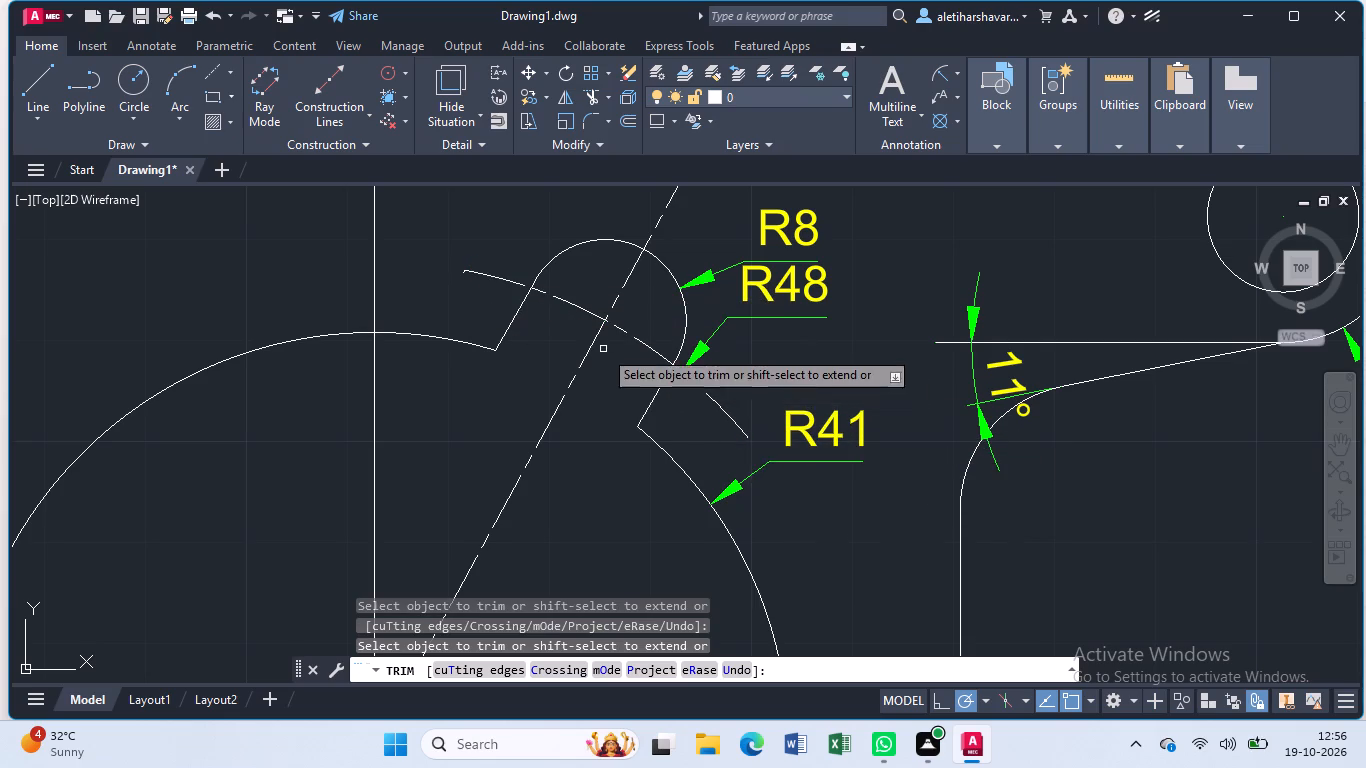
scroll(555, 330, up, 2)
middle_drag(389, 220, 461, 451)
scroll(363, 405, up, 3)
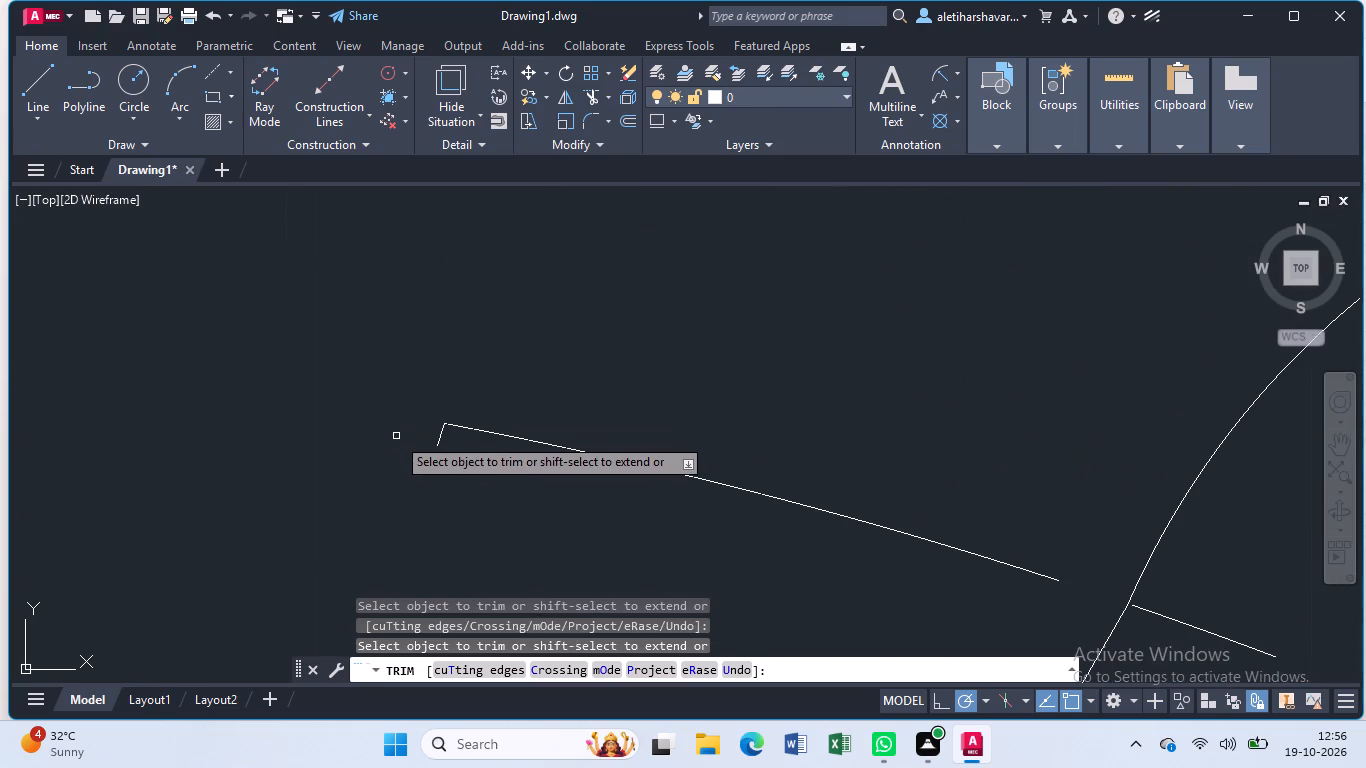
click(439, 434)
Trim the inclined dash-dot centreline where it extends beyond the part's top edge.
scroll(439, 434, down, 5)
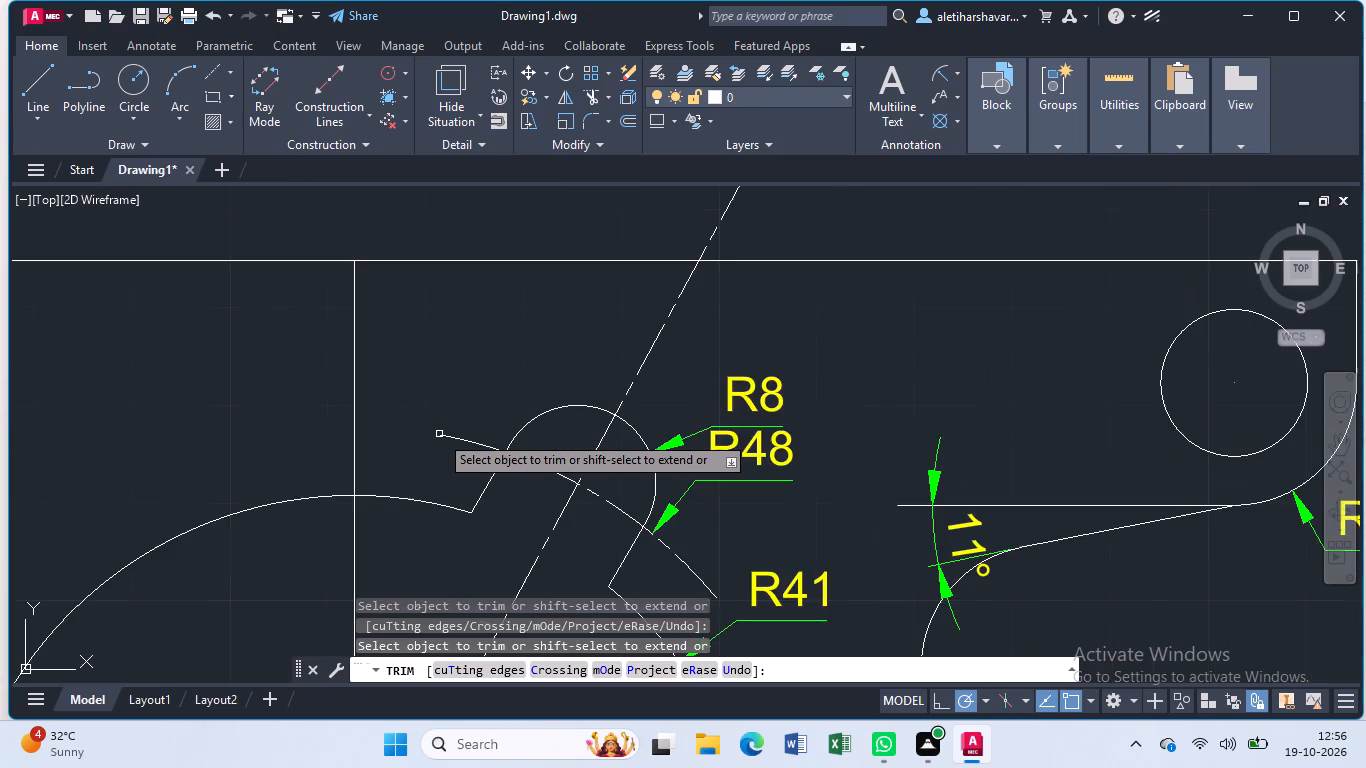
scroll(439, 434, down, 3)
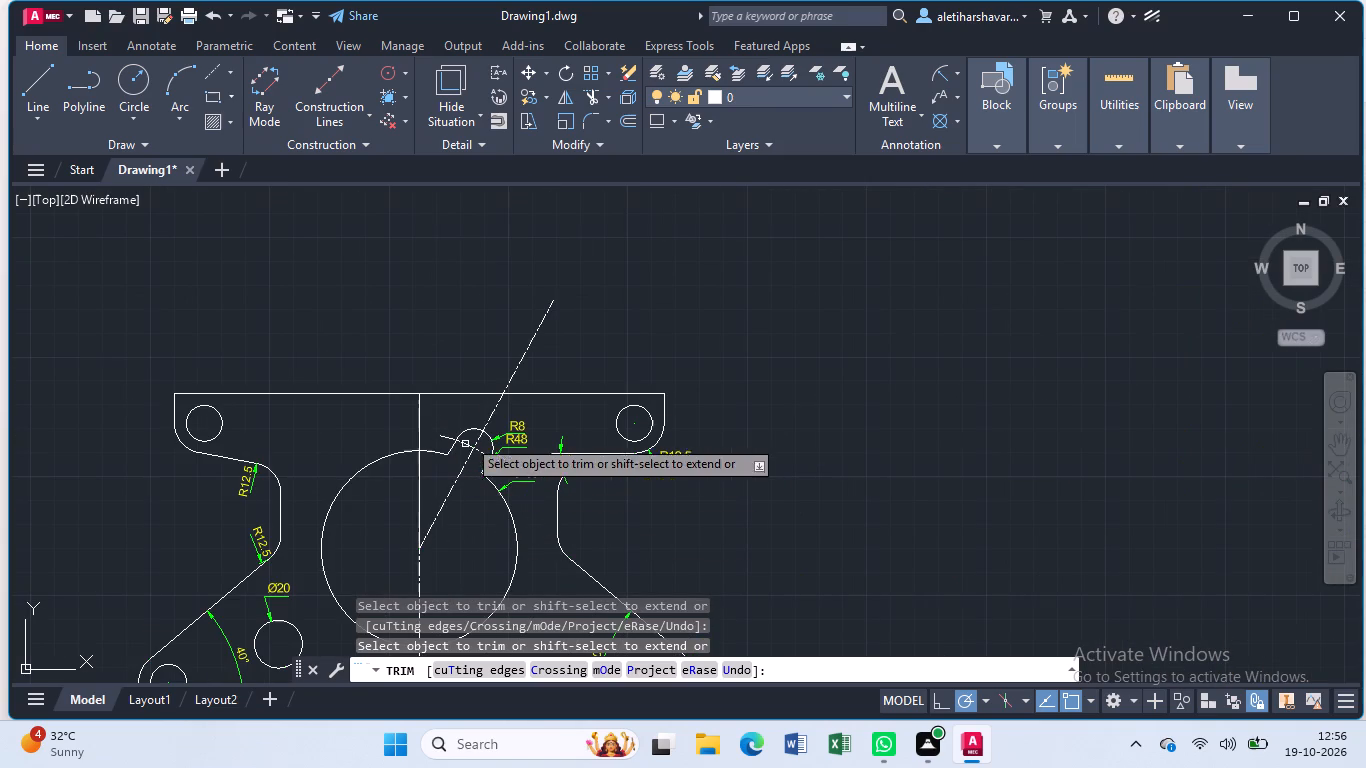
click(537, 334)
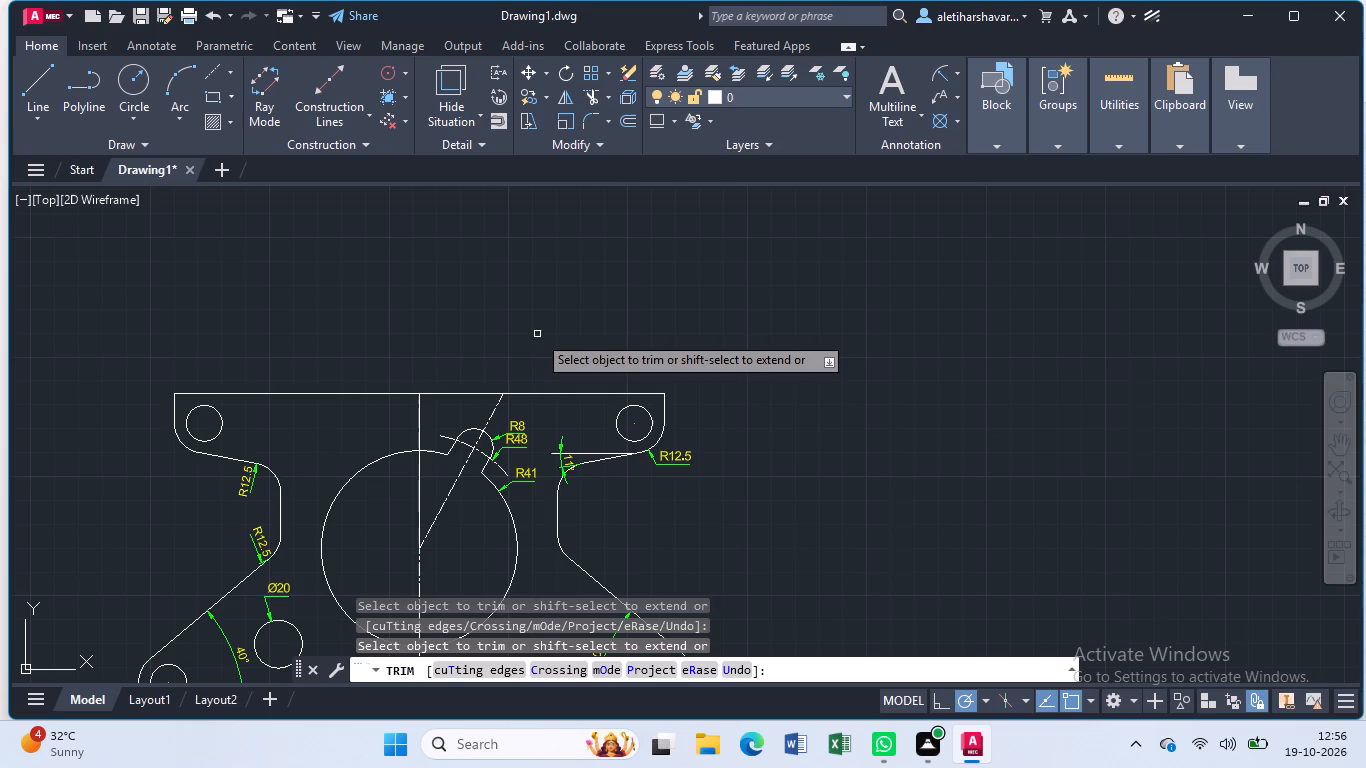
scroll(566, 433, down, 2)
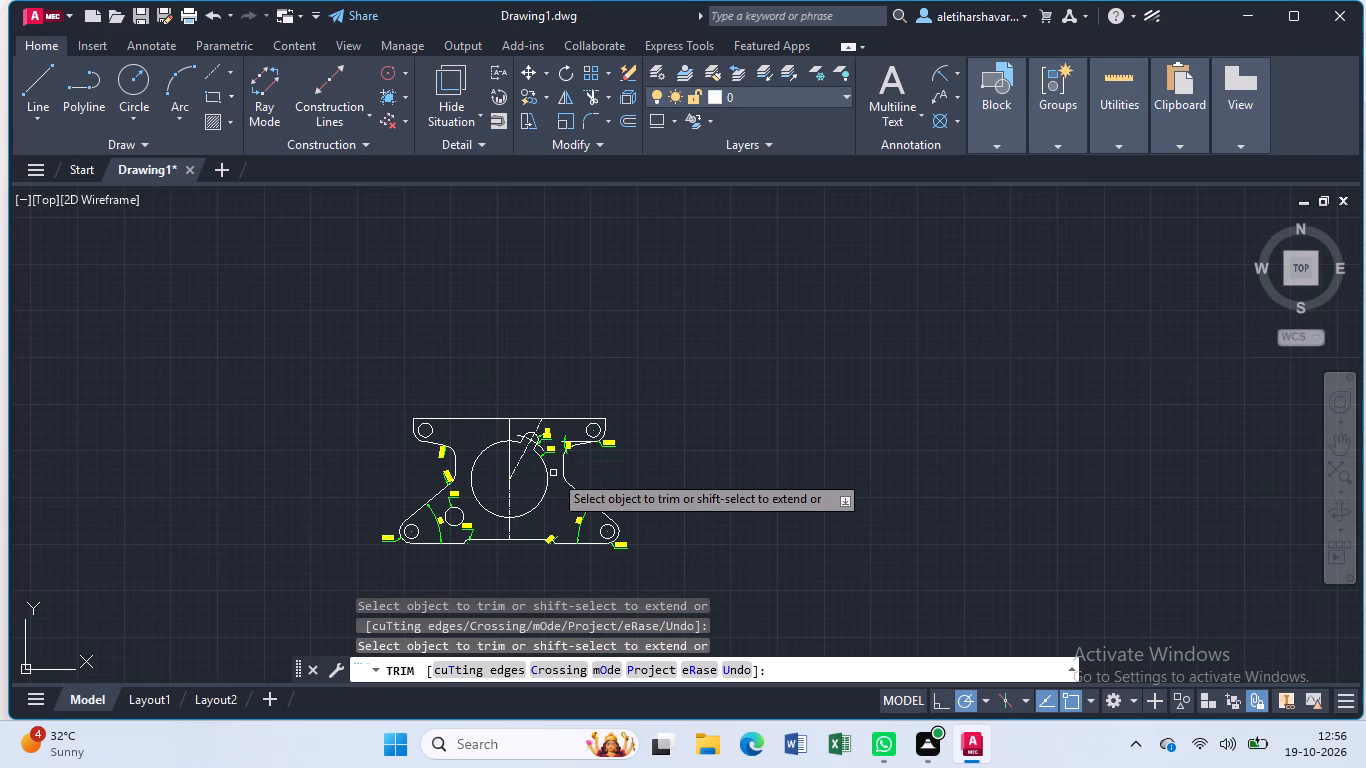
middle_drag(553, 473, 532, 374)
scroll(519, 353, up, 2)
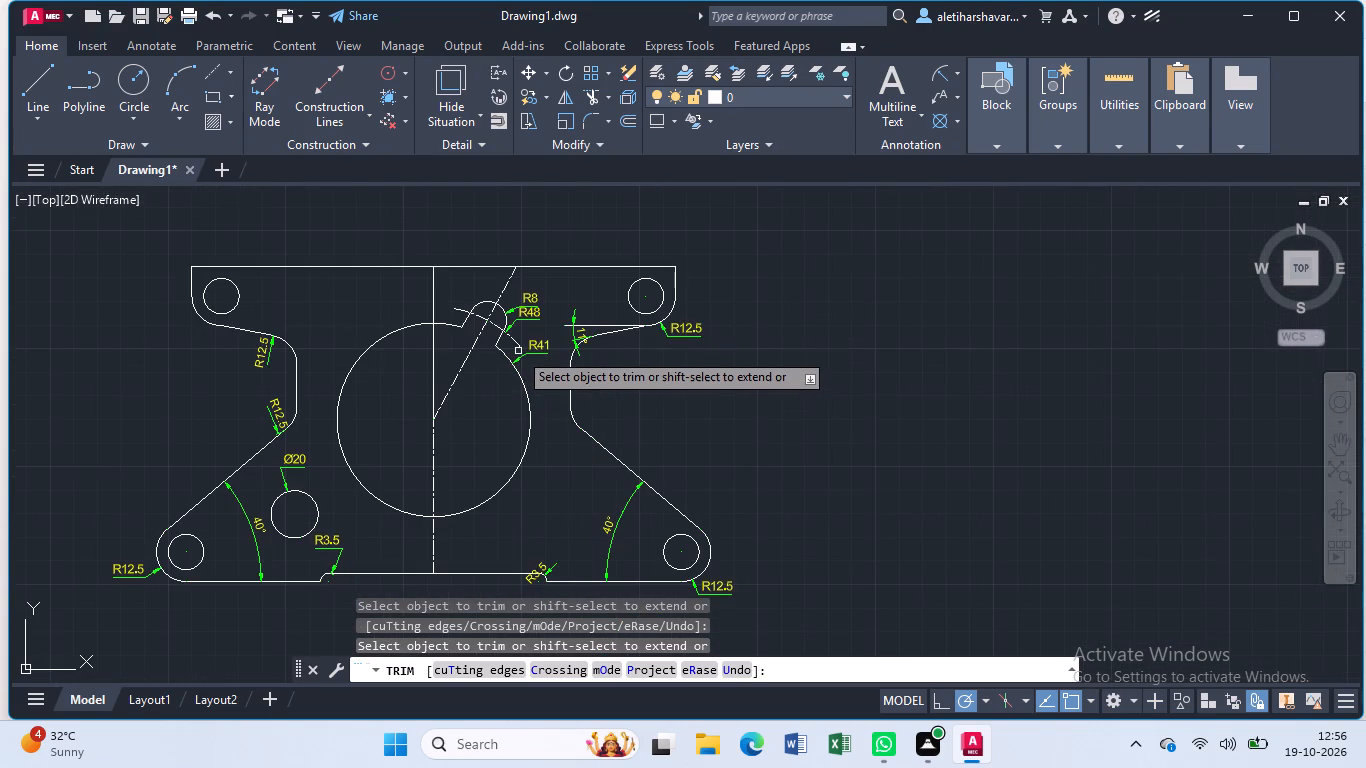
key(Escape)
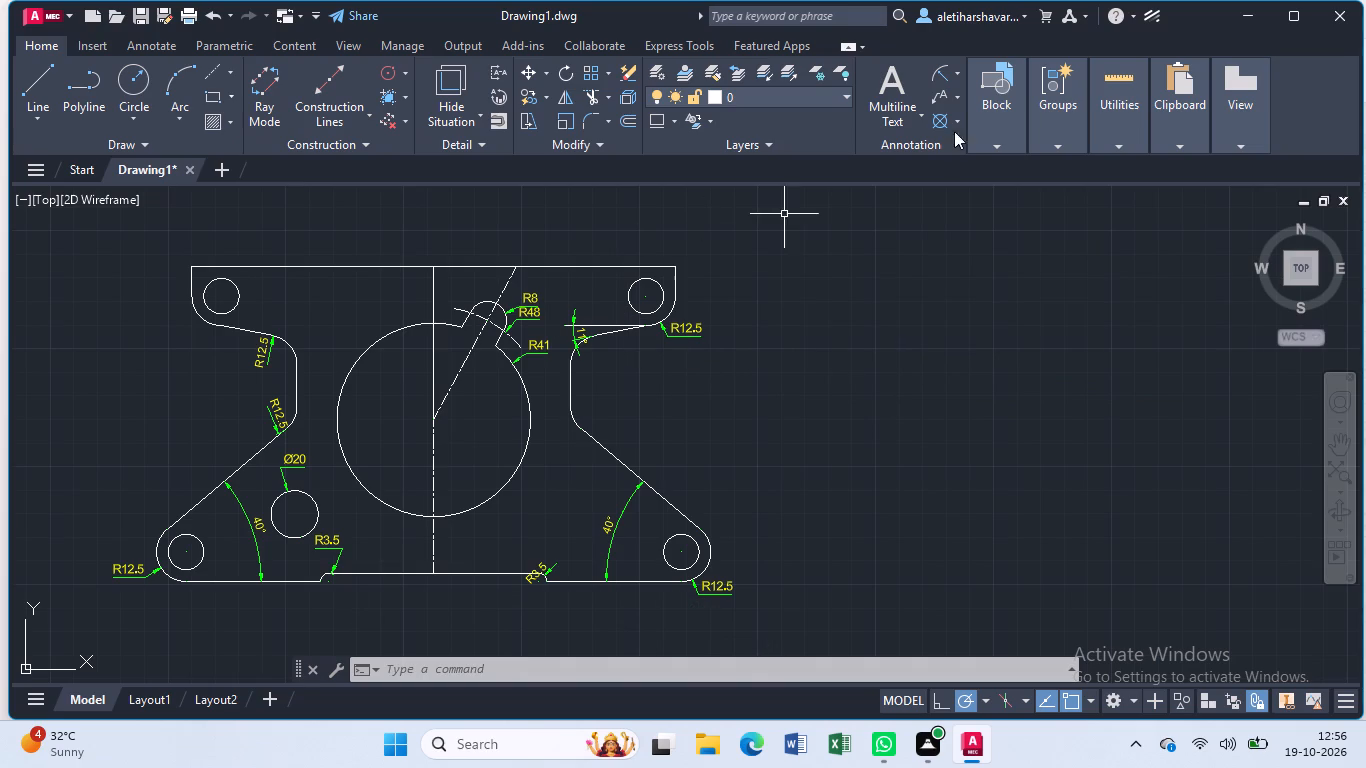
Add horizontal dimensions from the vertical centreline's top end to the centres of both upper holes, placed above the top edge.
click(954, 65)
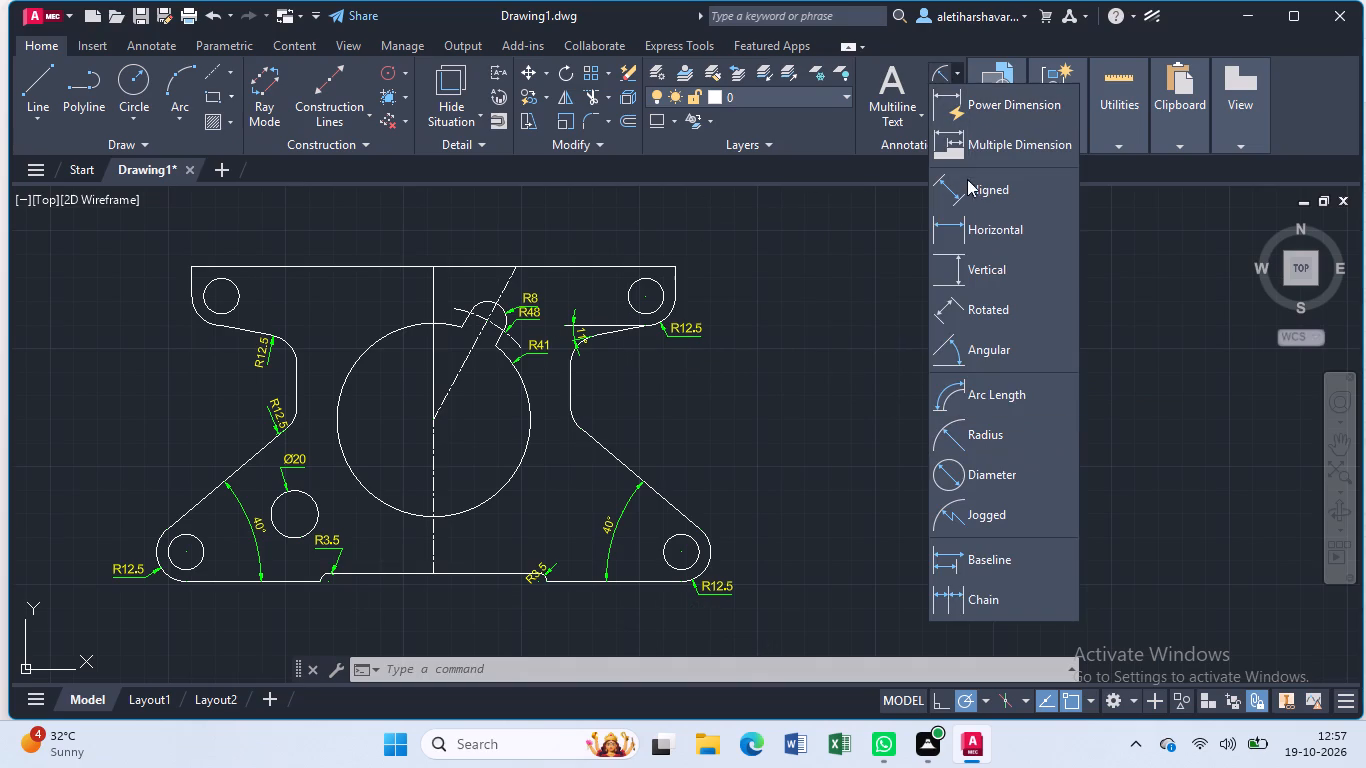
click(987, 229)
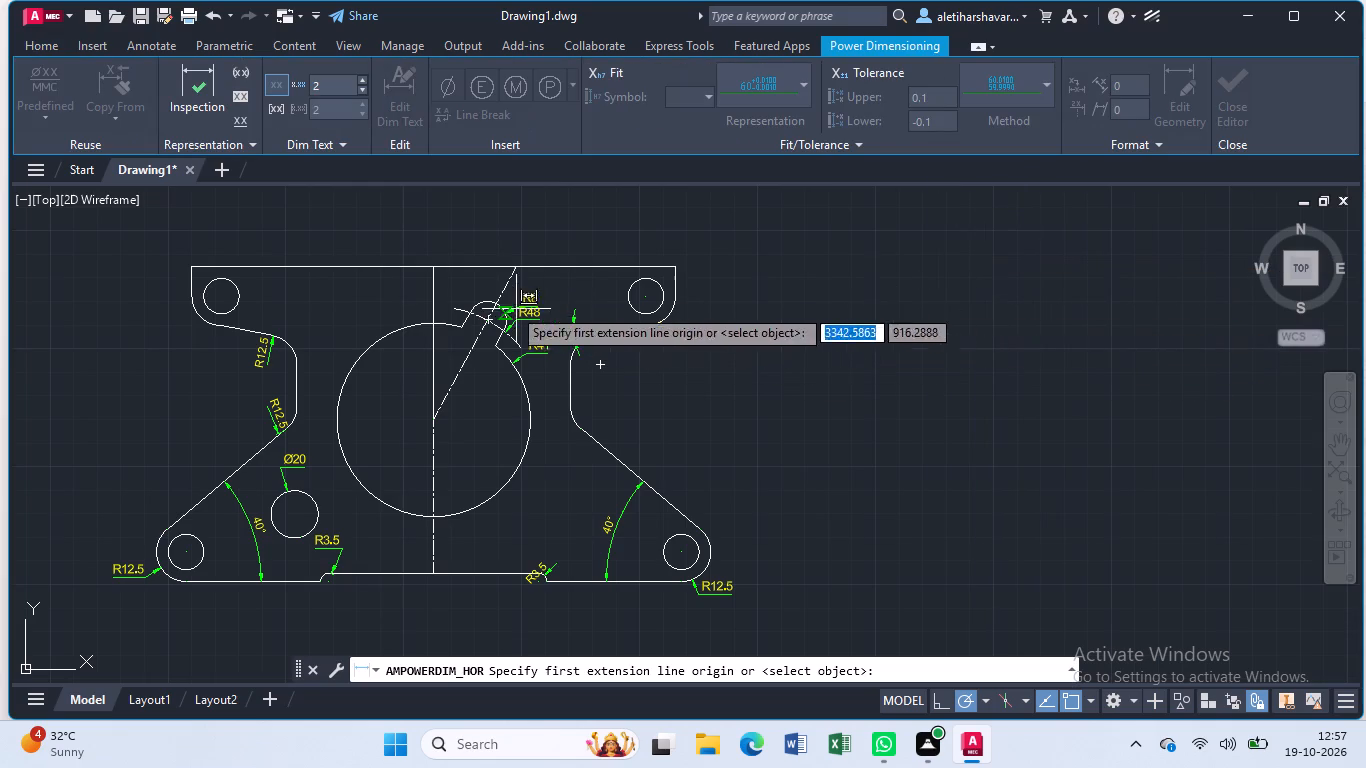
click(432, 268)
click(640, 299)
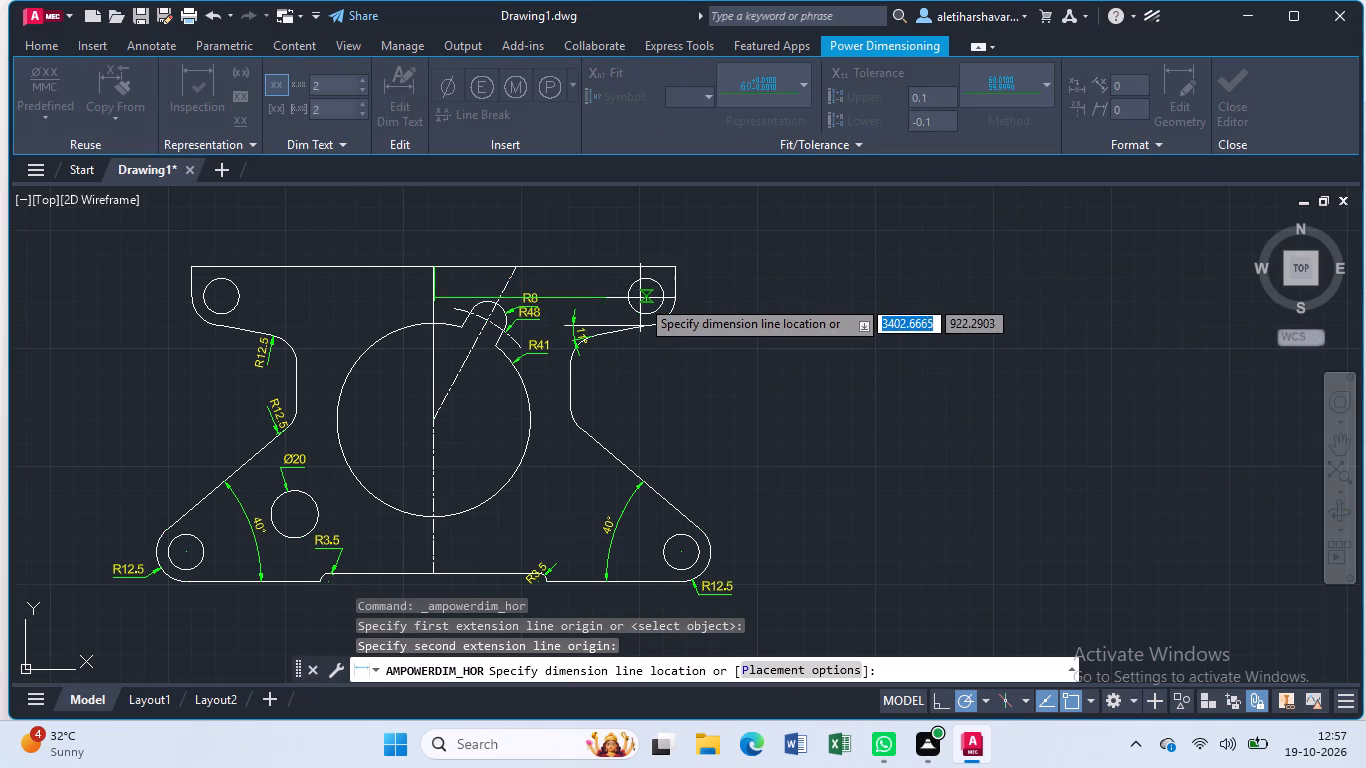
click(629, 246)
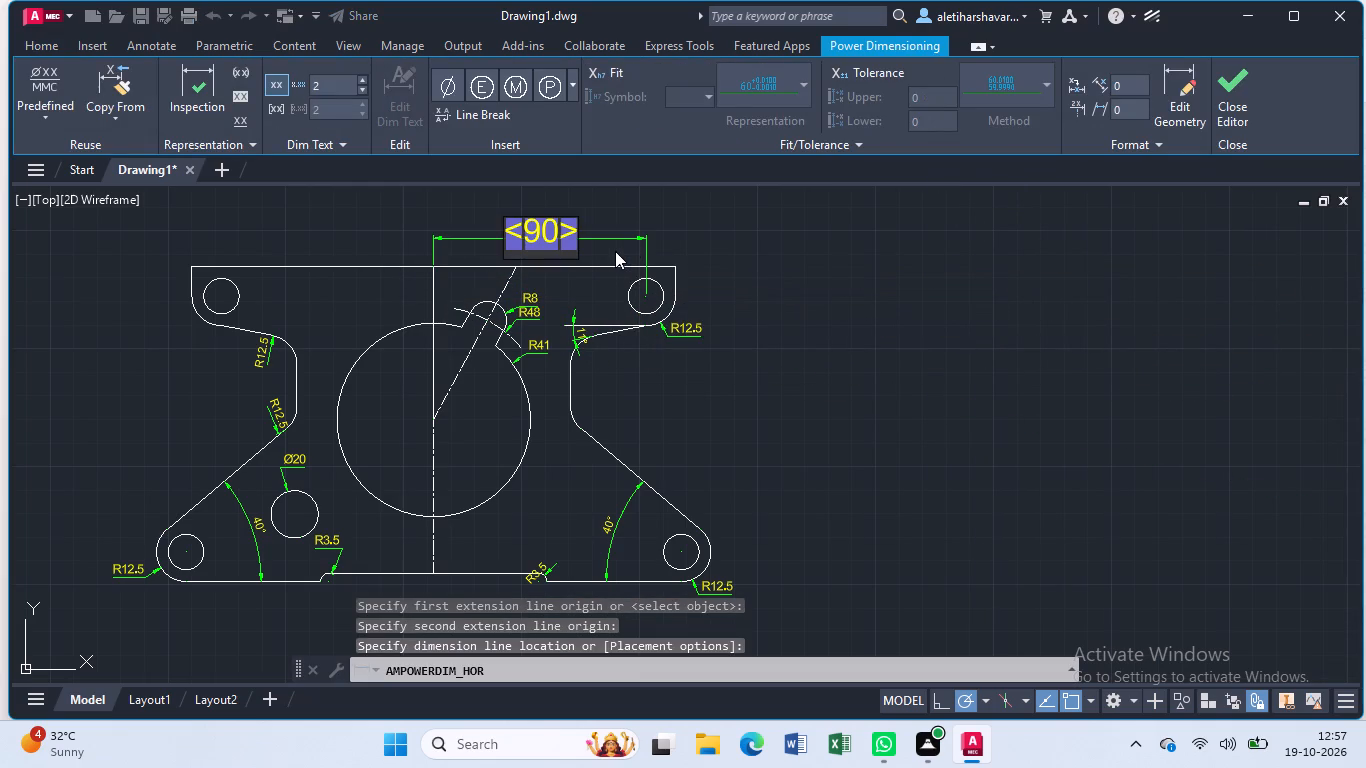
key(Return)
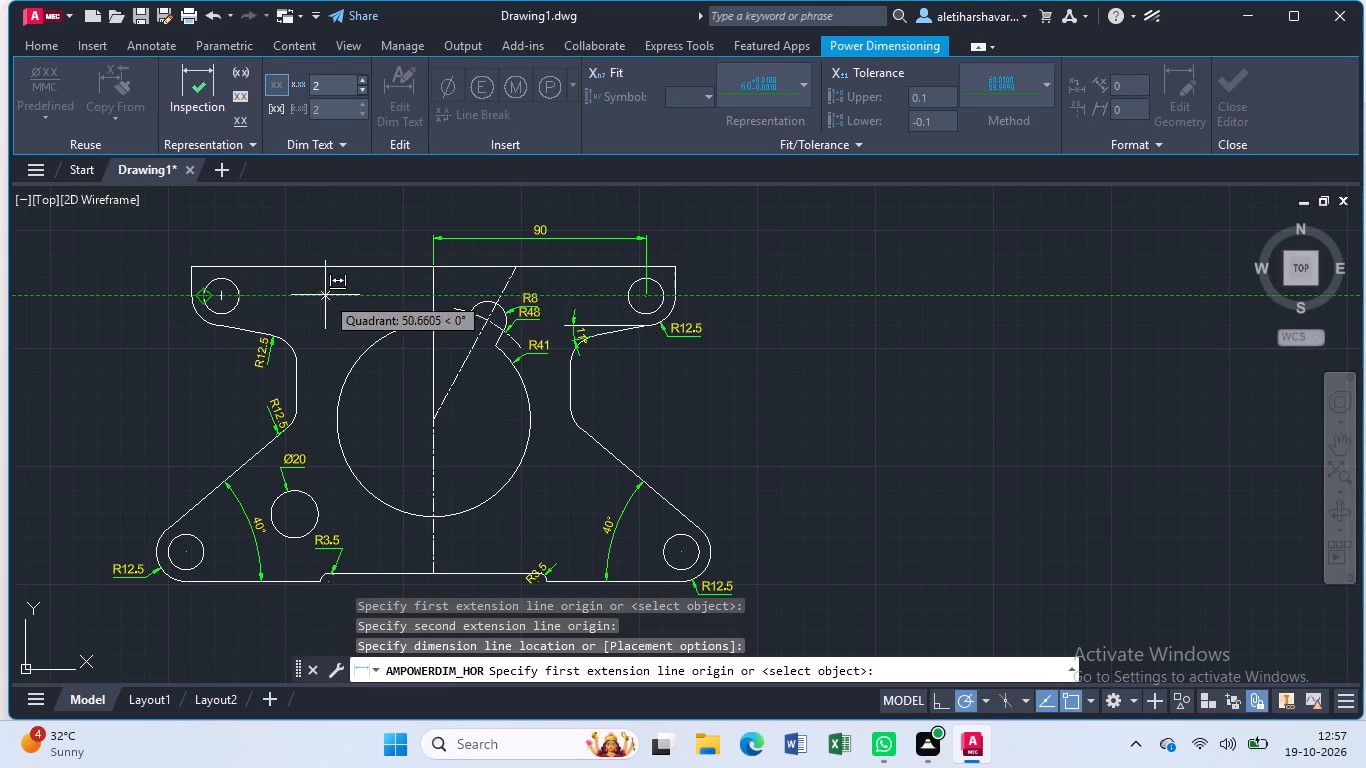
click(433, 270)
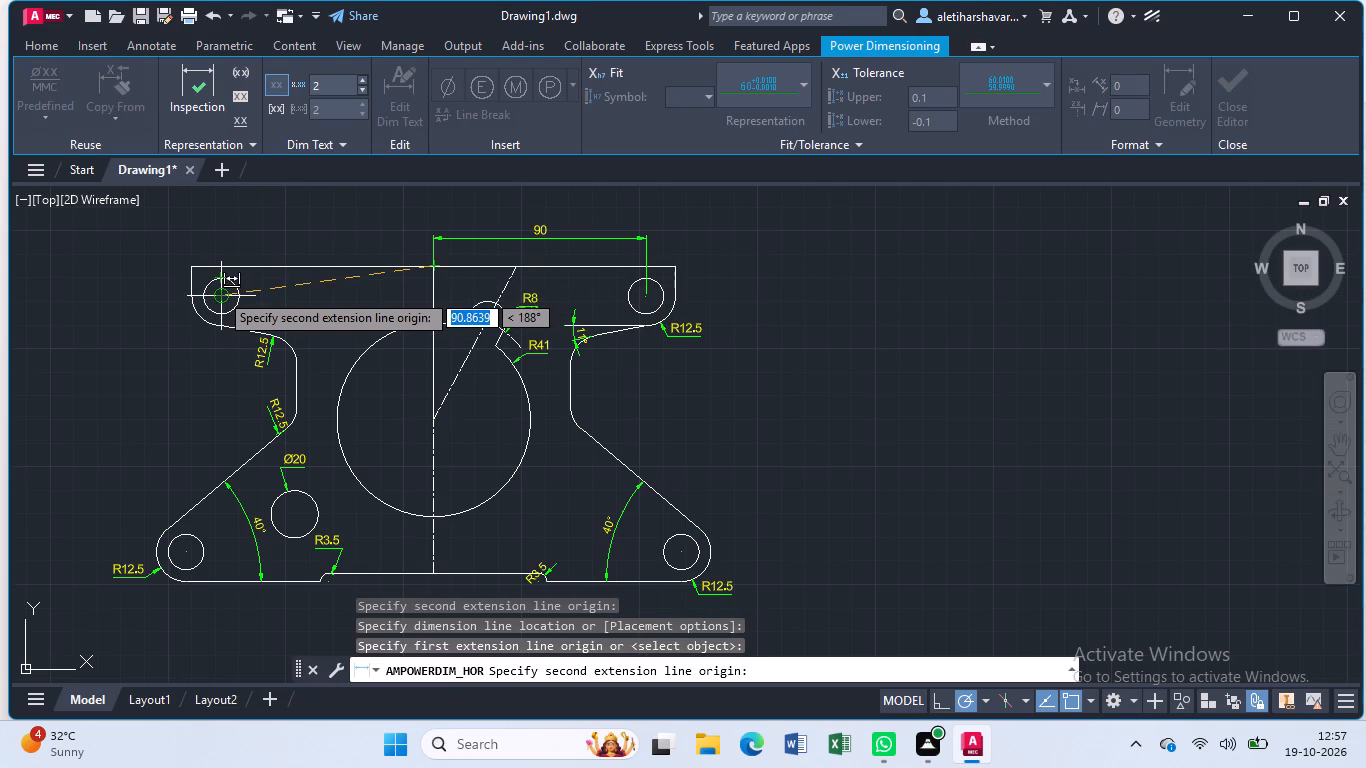
click(219, 292)
click(218, 247)
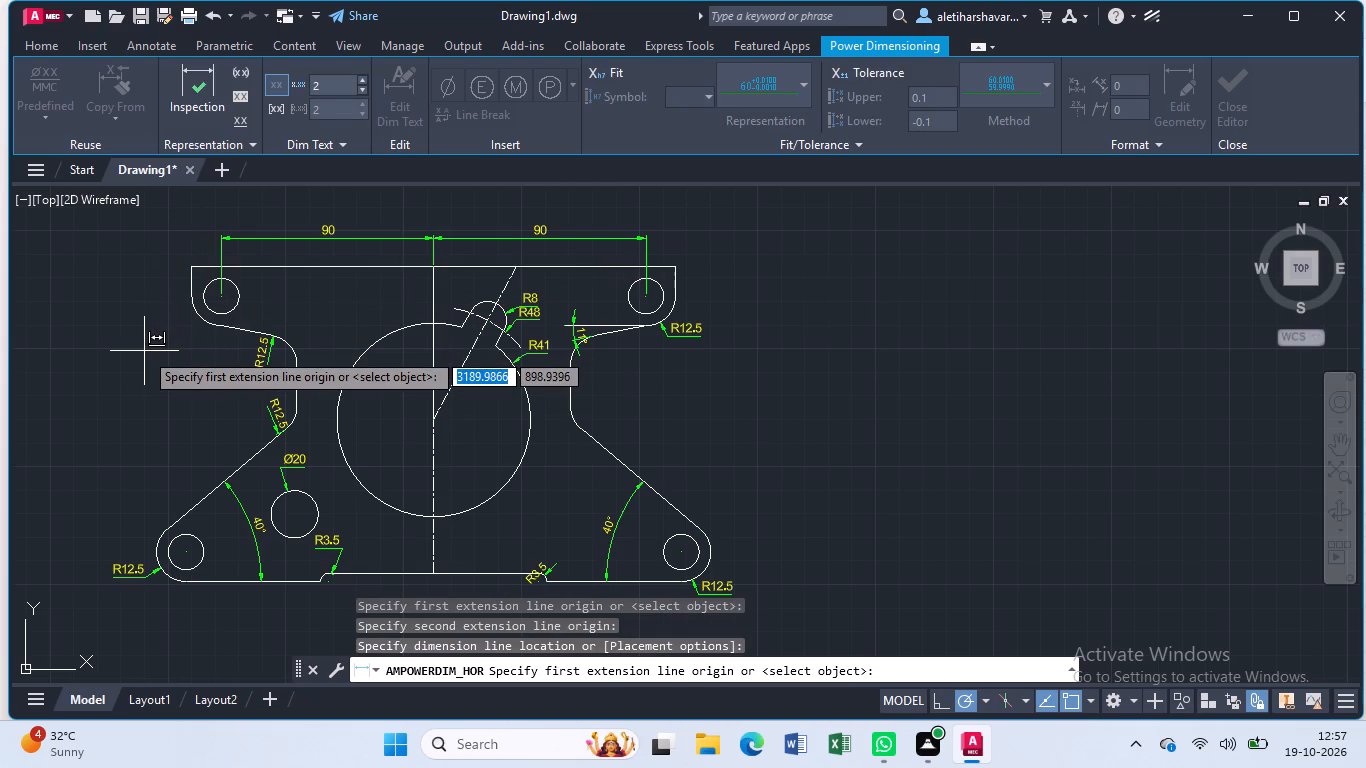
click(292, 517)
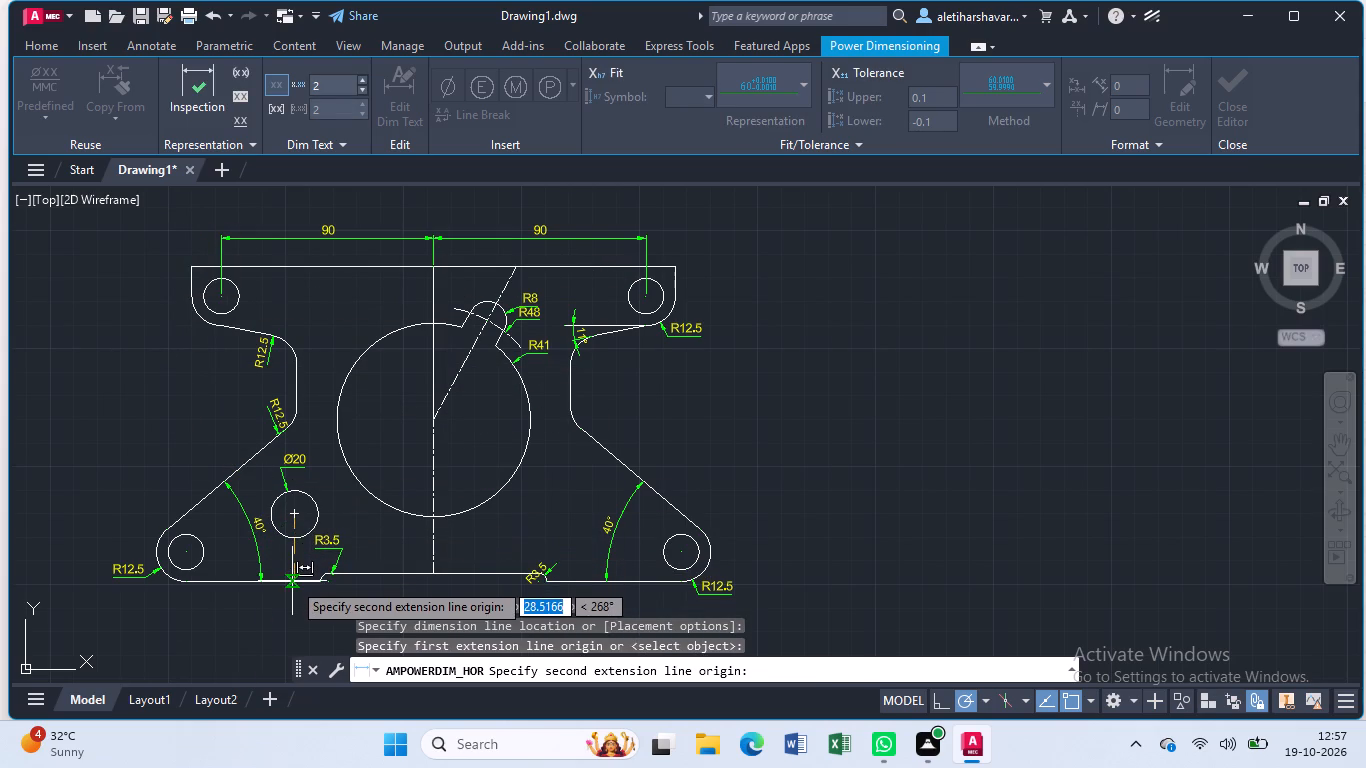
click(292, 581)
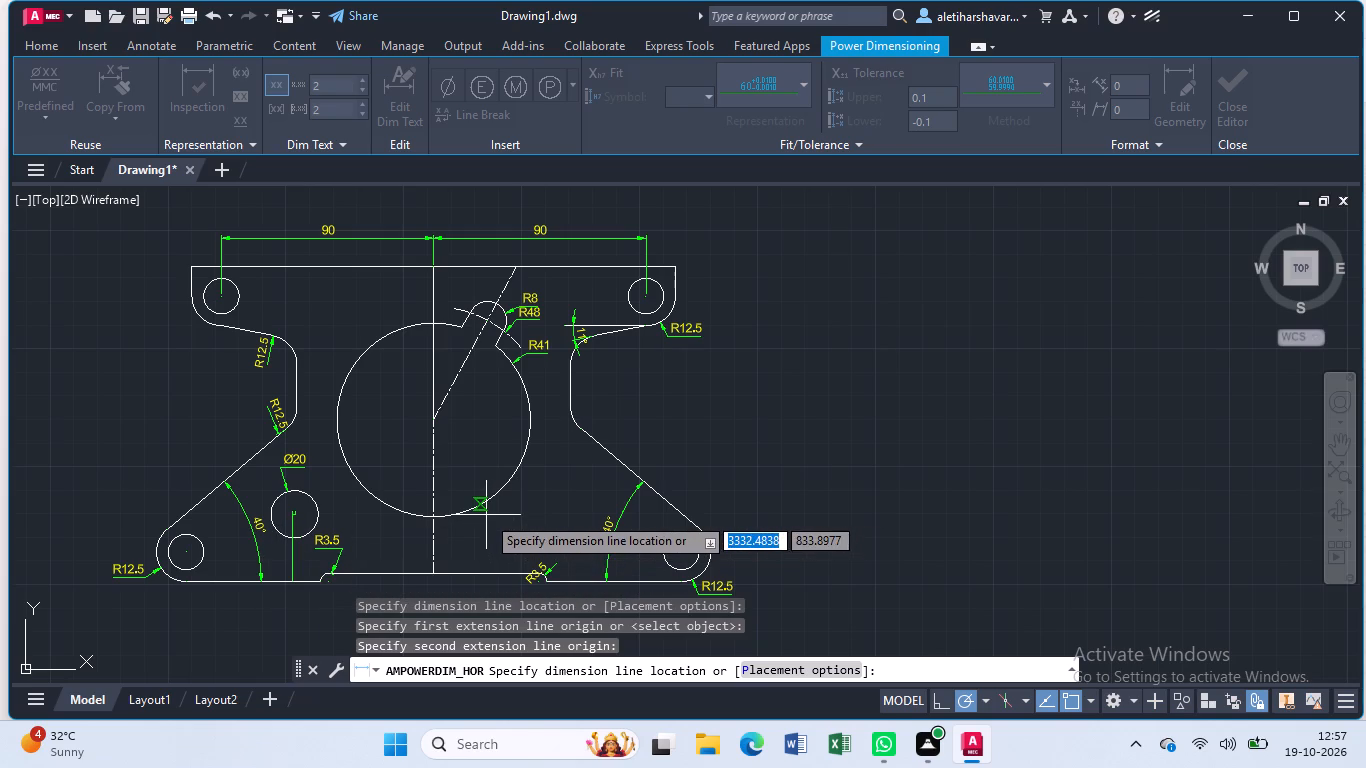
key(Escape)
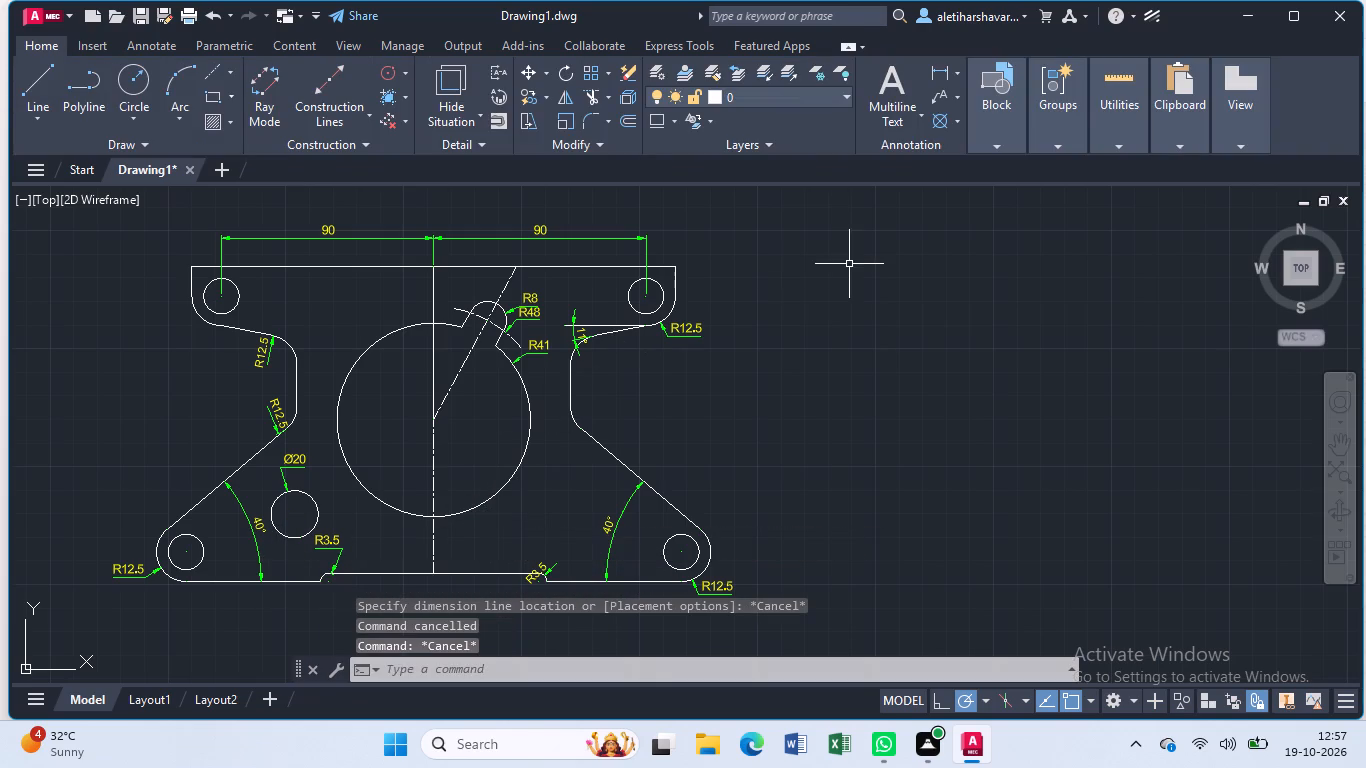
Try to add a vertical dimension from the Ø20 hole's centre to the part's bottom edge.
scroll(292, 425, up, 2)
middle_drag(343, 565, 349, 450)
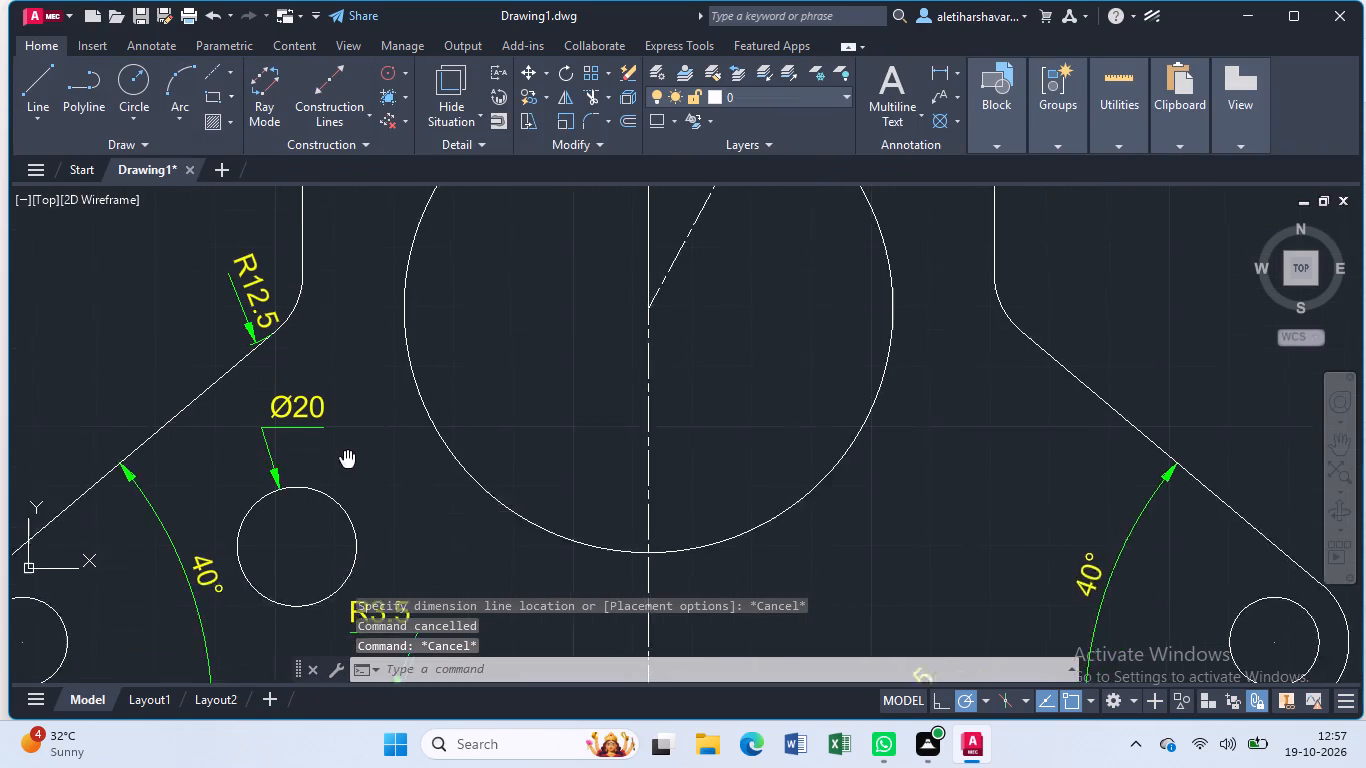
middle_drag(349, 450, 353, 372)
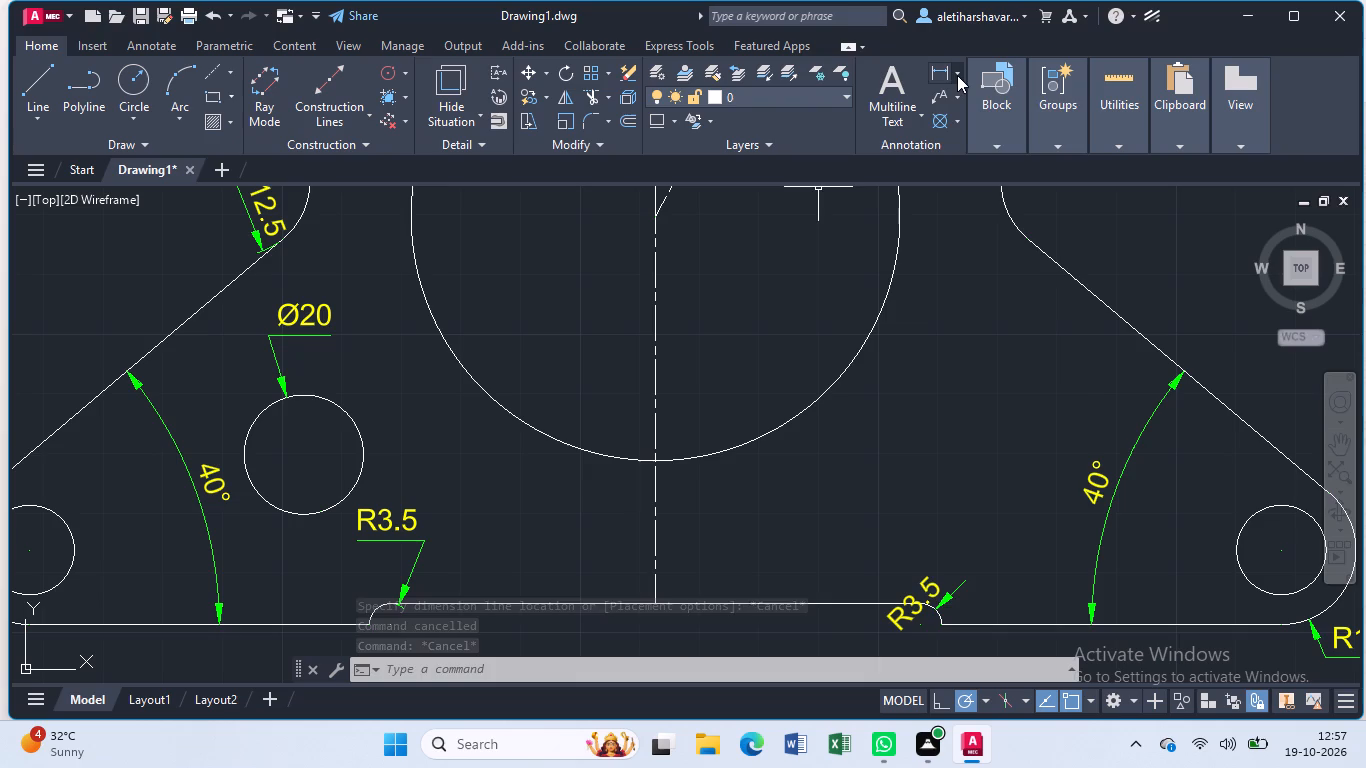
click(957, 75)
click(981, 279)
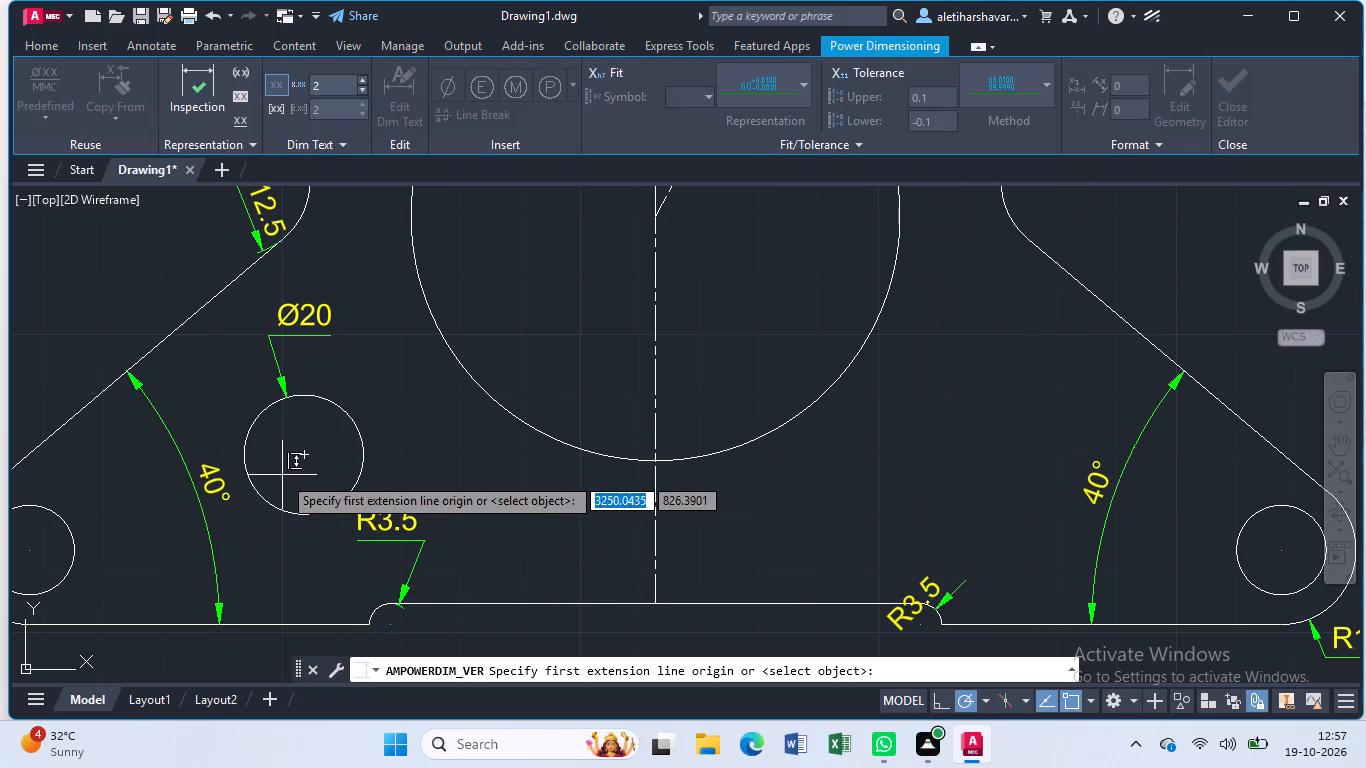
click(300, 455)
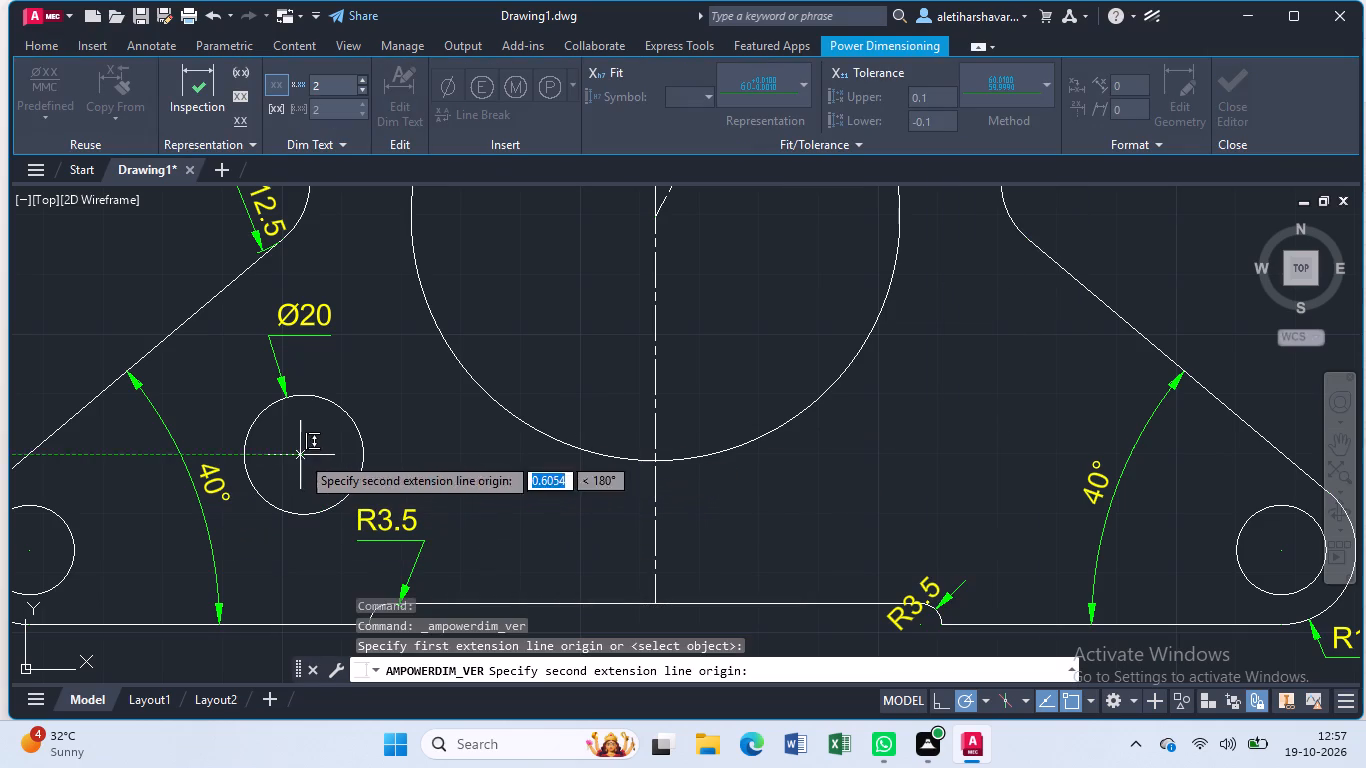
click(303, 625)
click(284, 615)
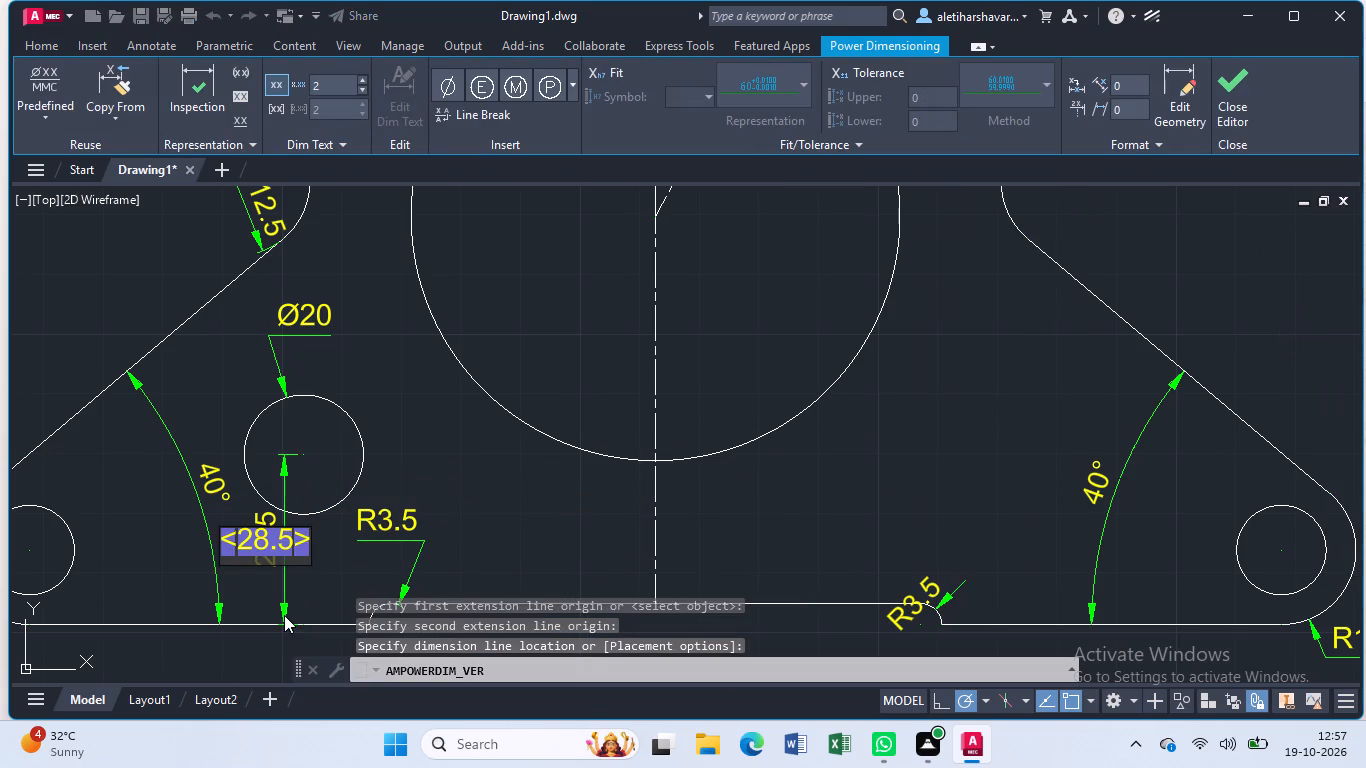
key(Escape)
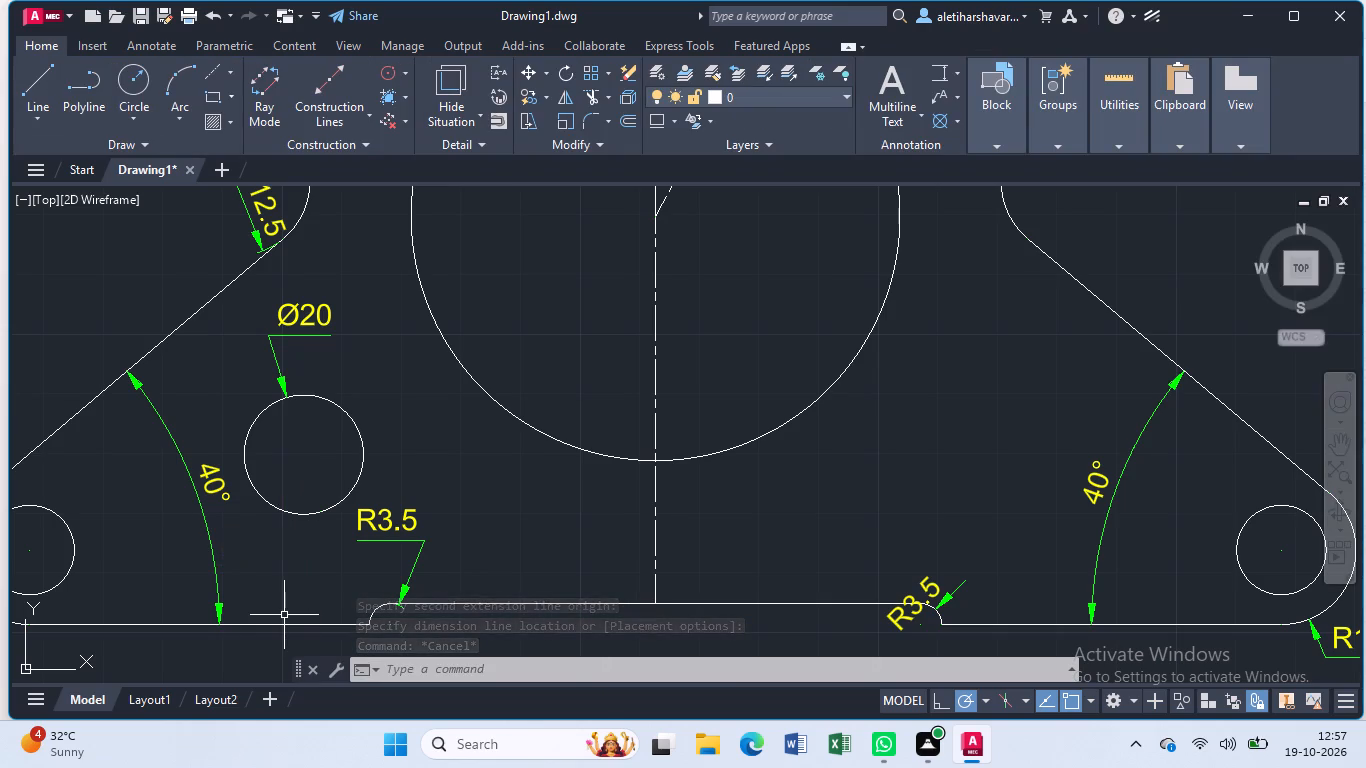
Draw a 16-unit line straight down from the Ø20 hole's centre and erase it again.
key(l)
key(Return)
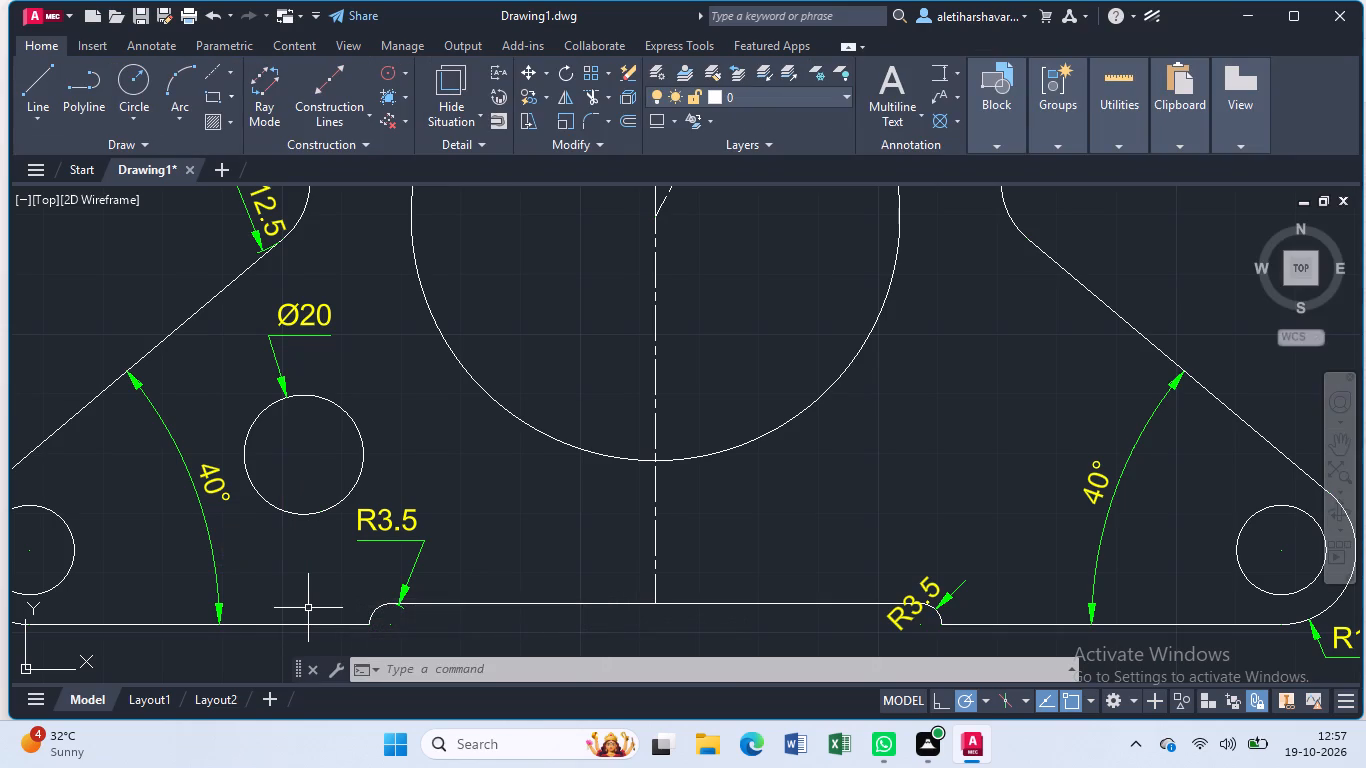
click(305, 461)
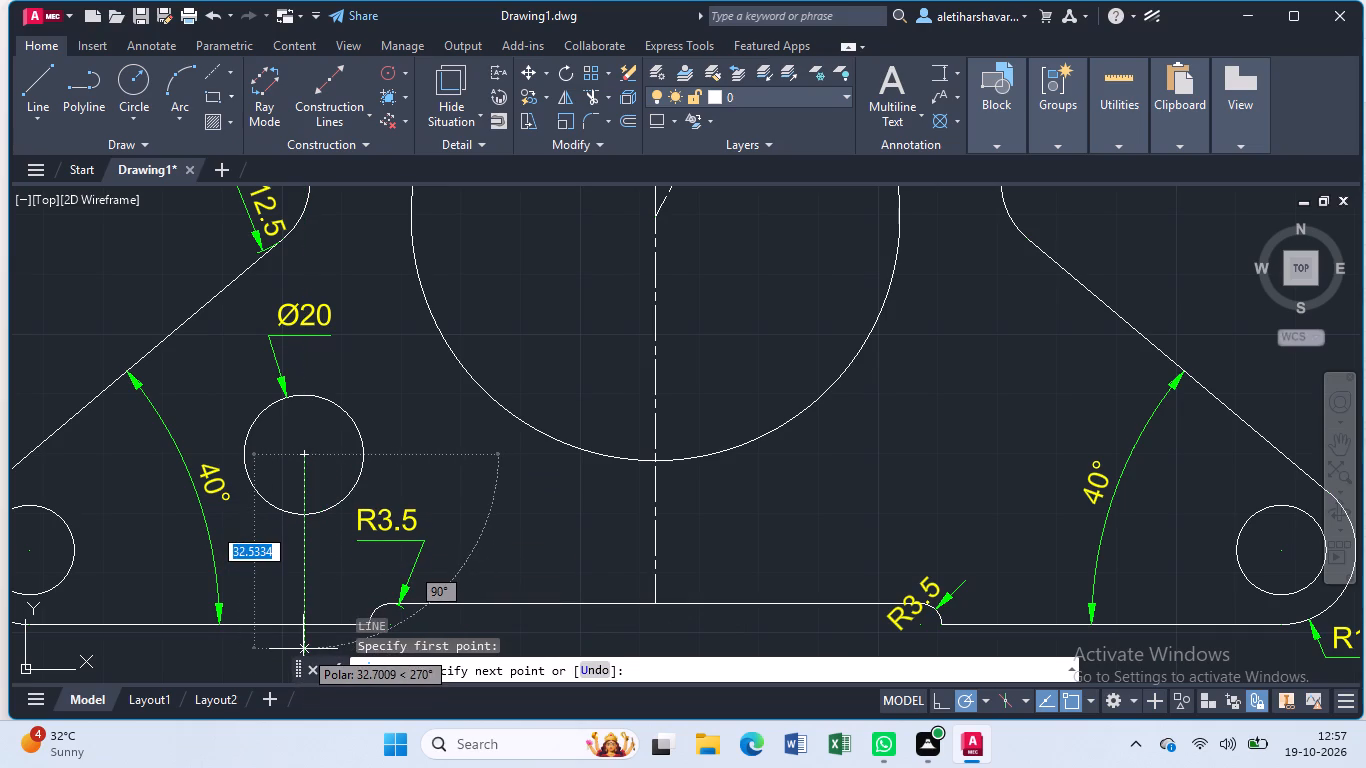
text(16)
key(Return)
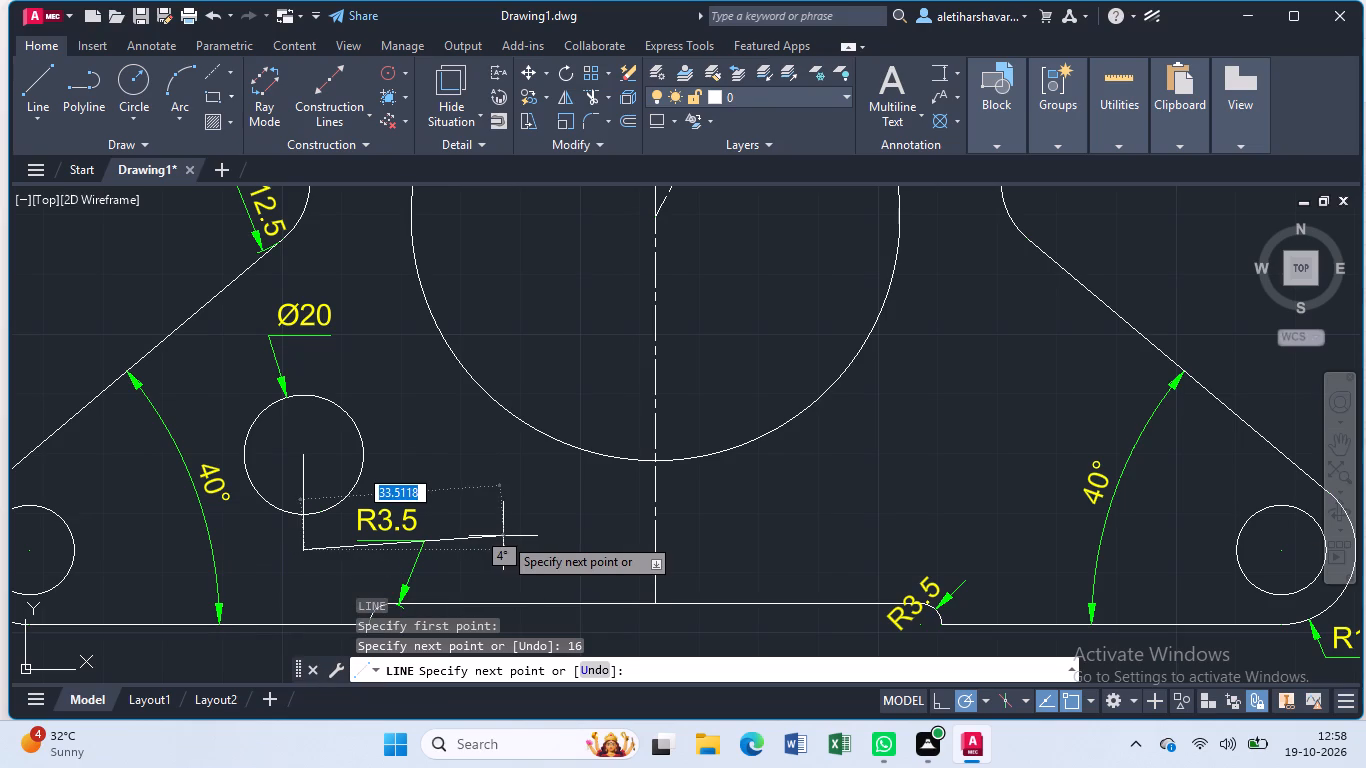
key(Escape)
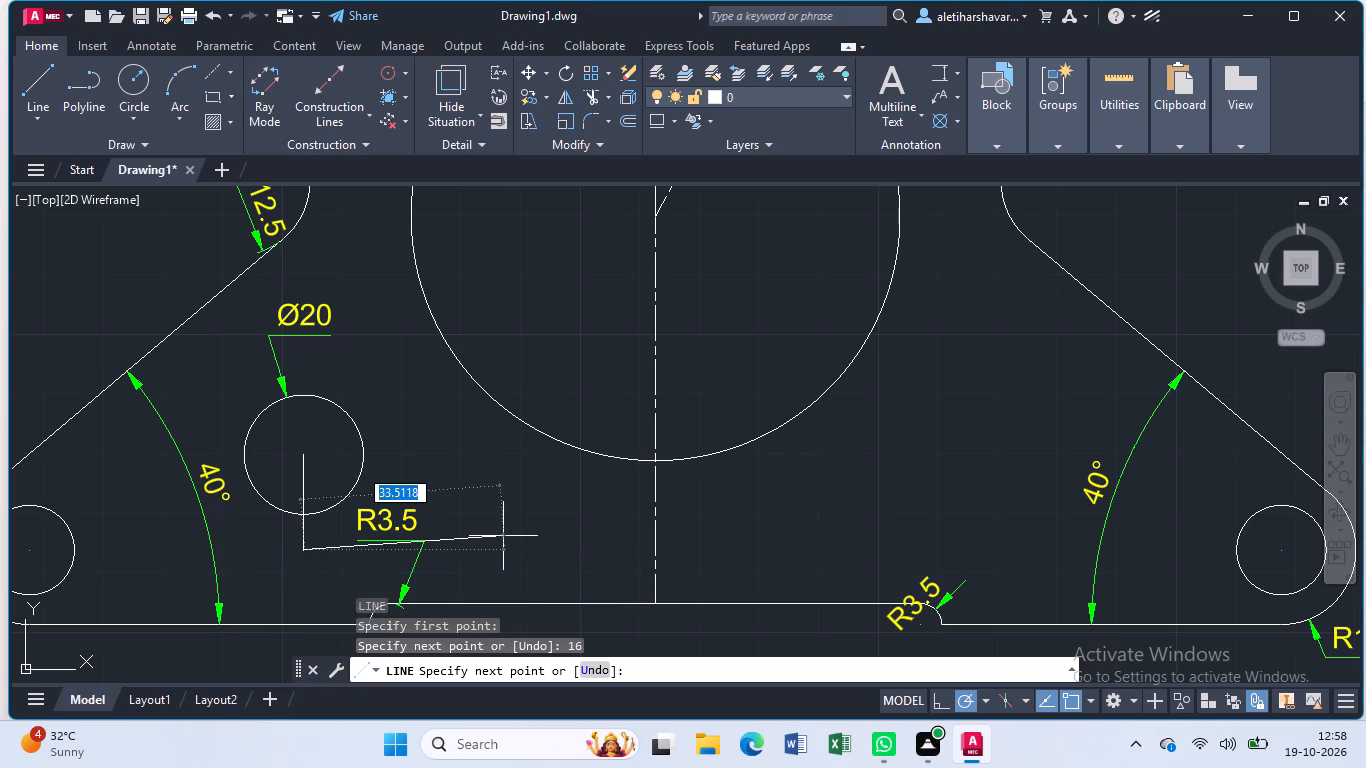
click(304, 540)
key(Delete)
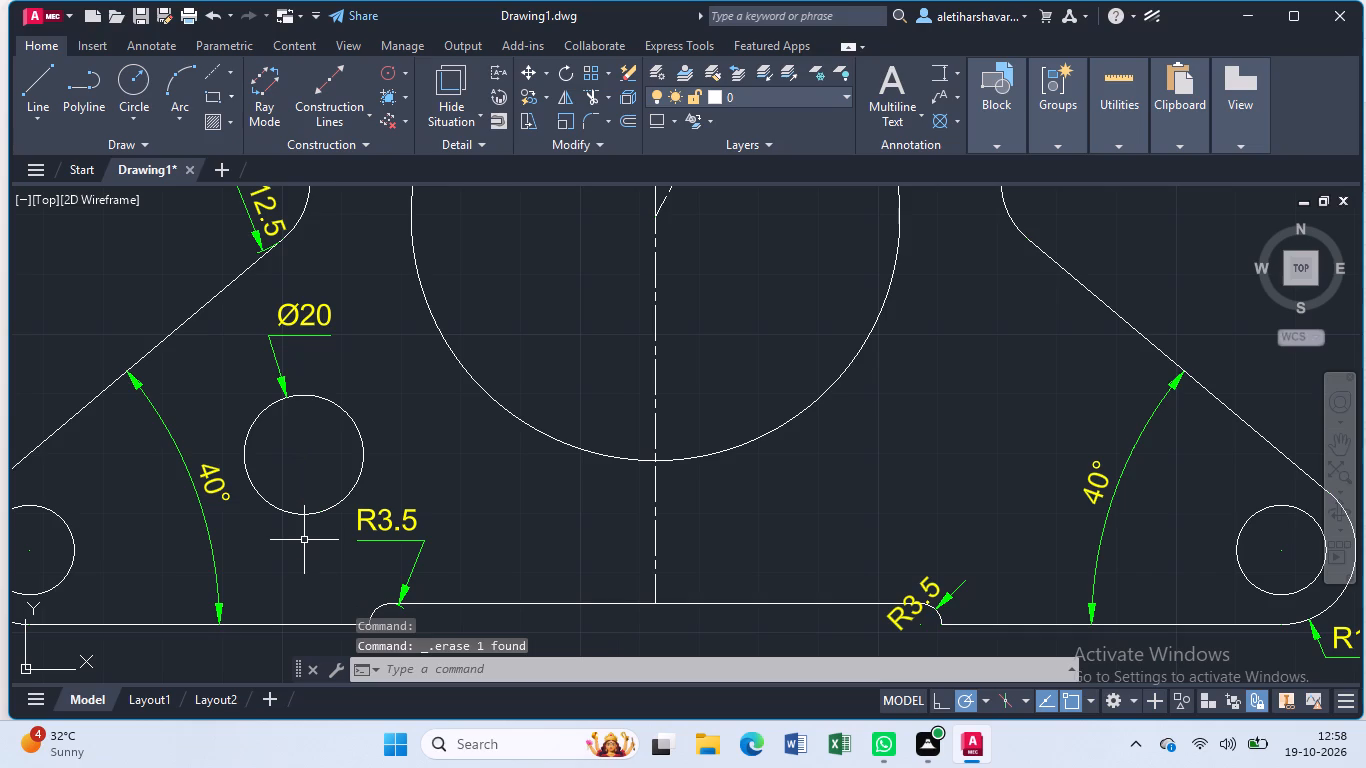
Draw a short near-vertical helper line across the bottom edge beneath the Ø20 hole and trim off its part above the edge.
scroll(303, 541, down, 1)
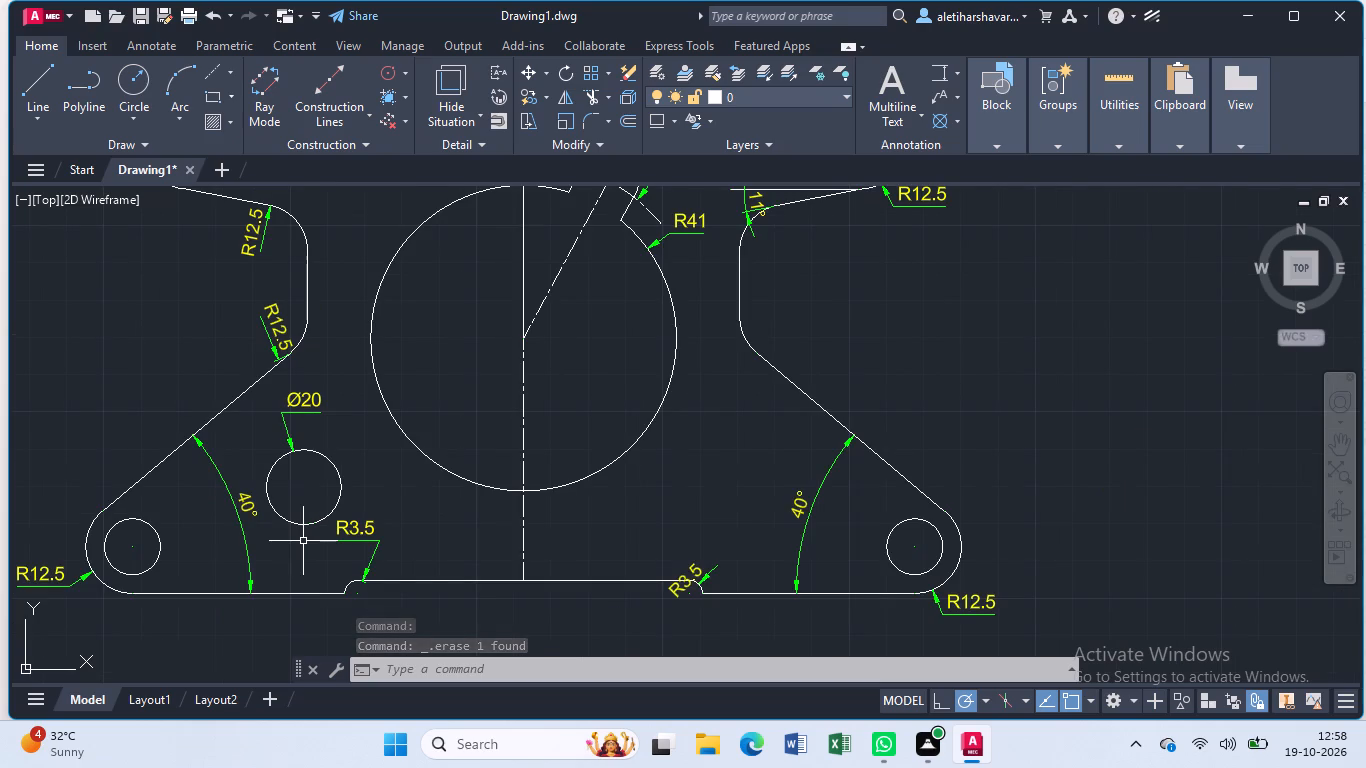
key(l)
key(Return)
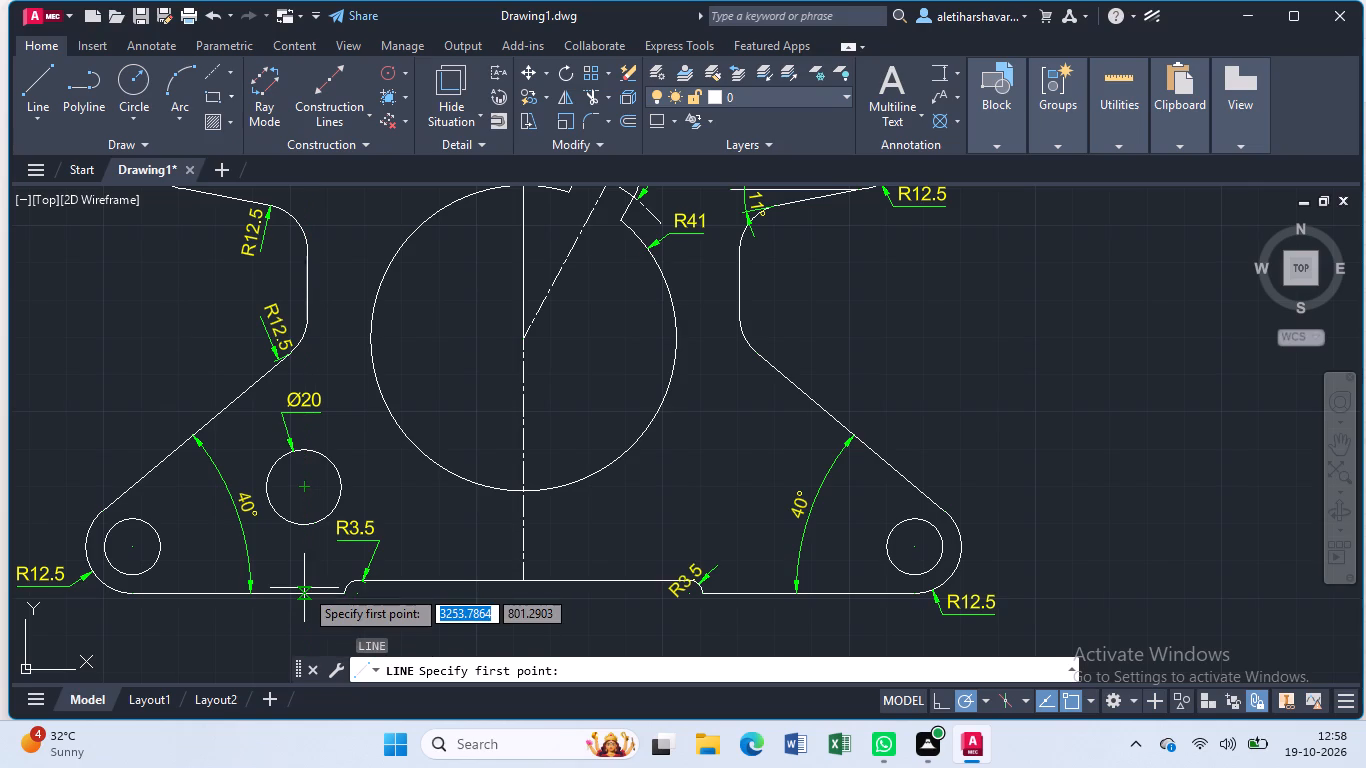
click(304, 615)
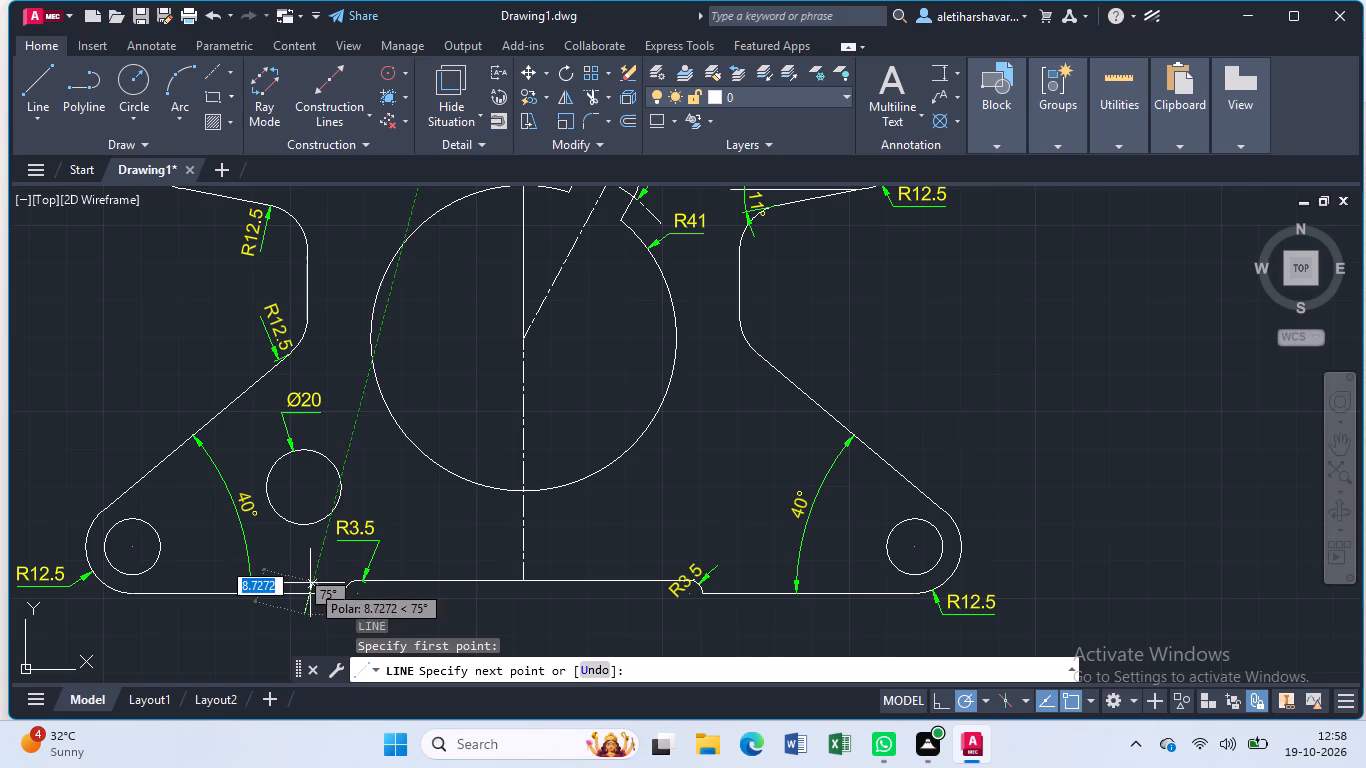
click(302, 573)
key(Escape)
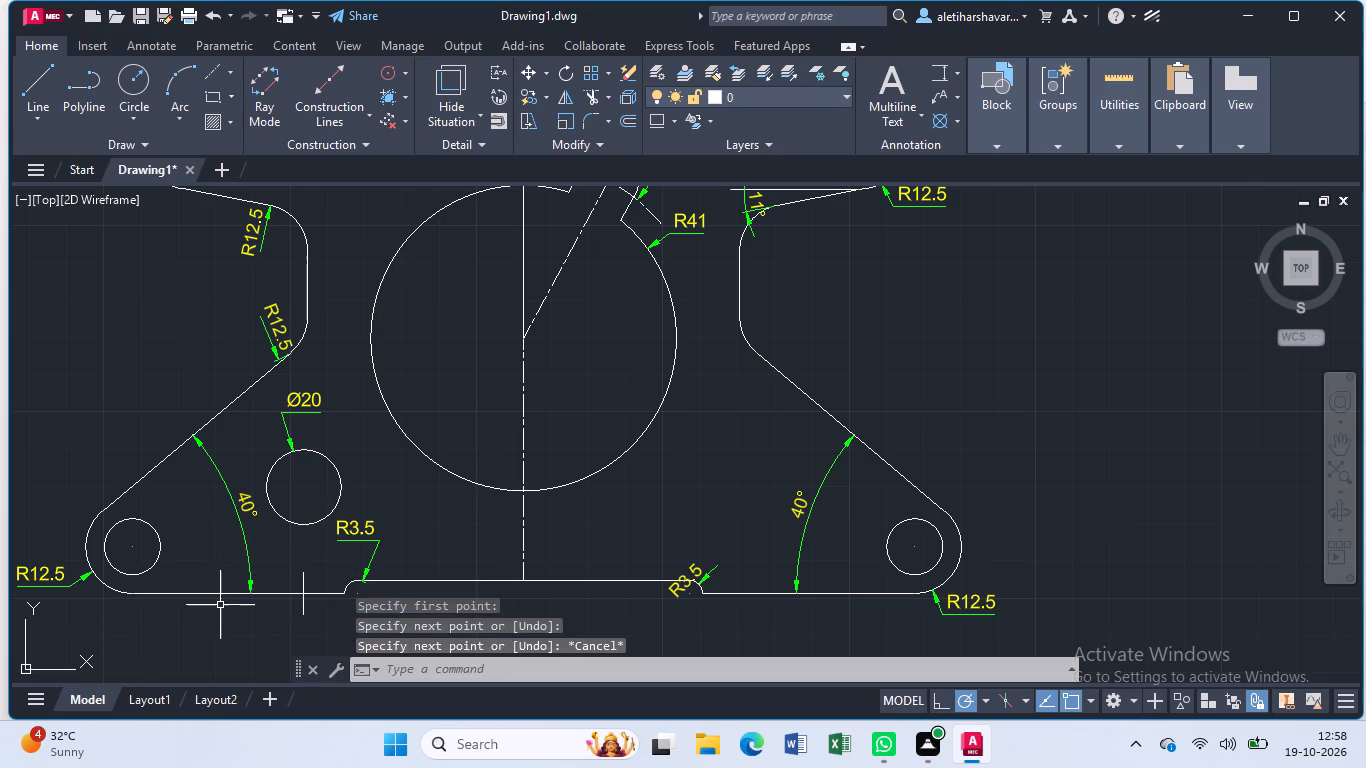
text(tr)
key(Return)
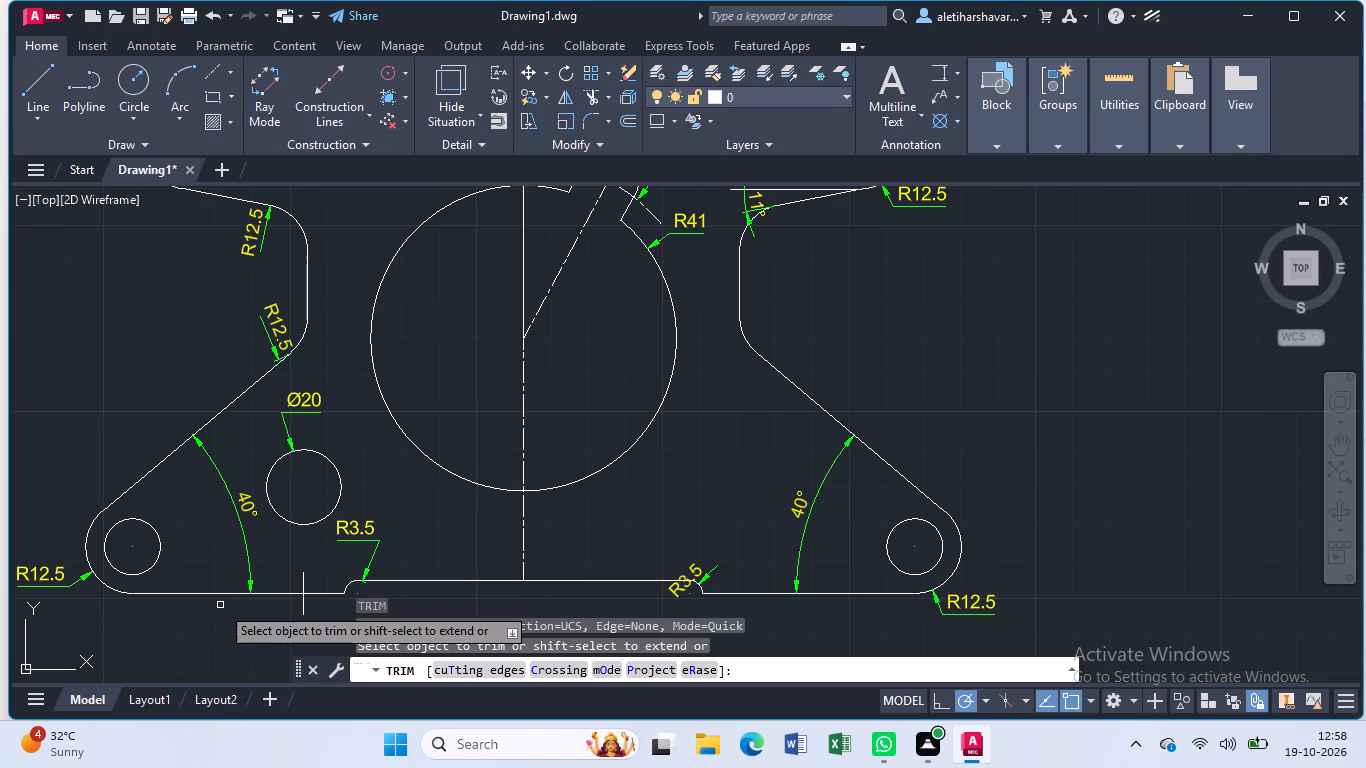
click(304, 585)
key(Escape)
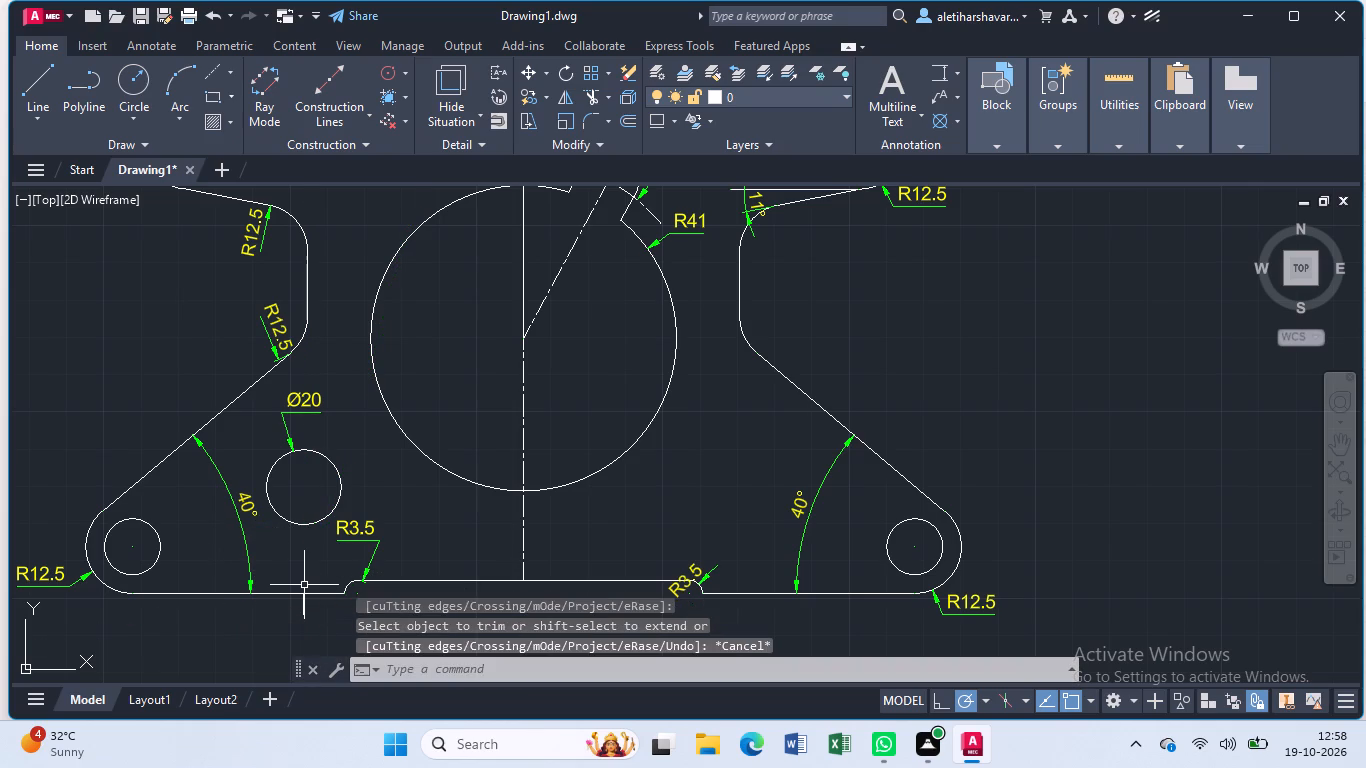
Draw a 16-unit line straight up from the point where the helper line meets the bottom edge.
key(l)
key(Return)
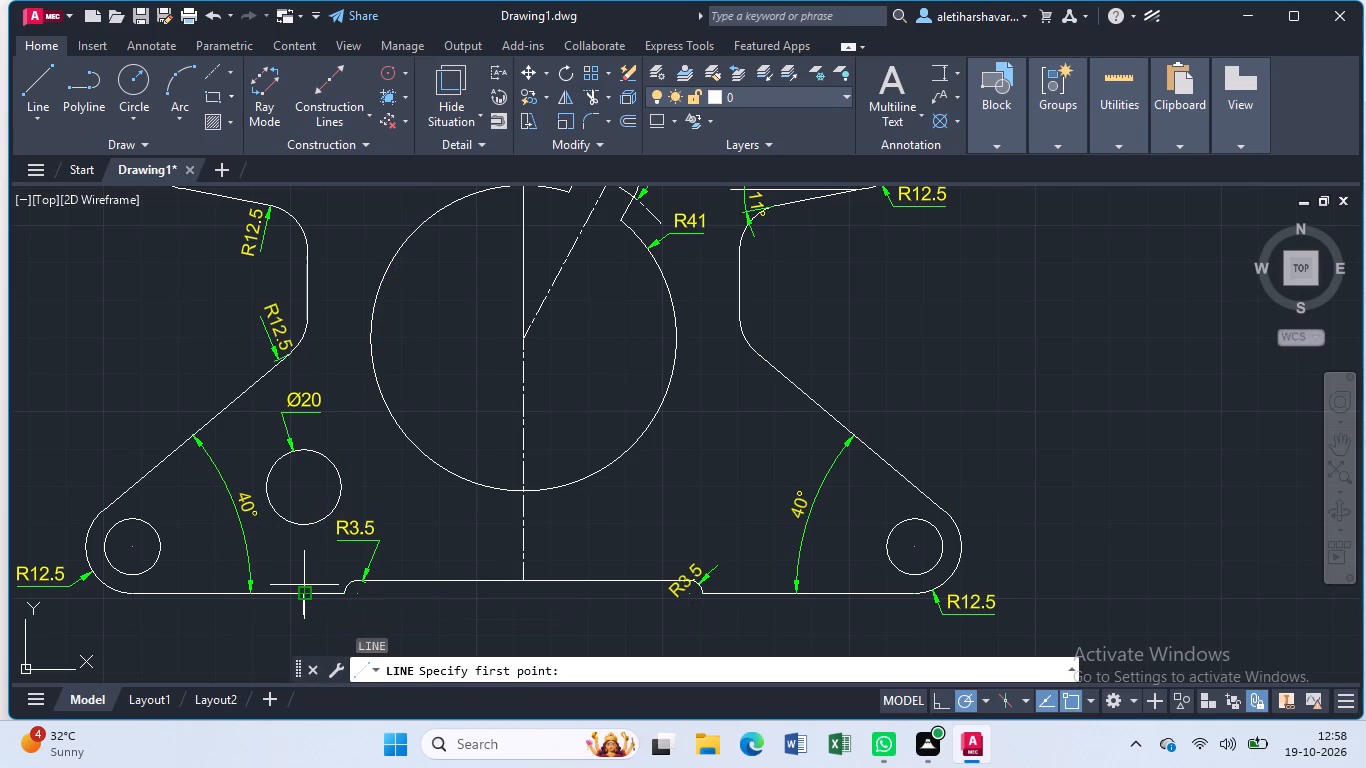
scroll(303, 596, up, 2)
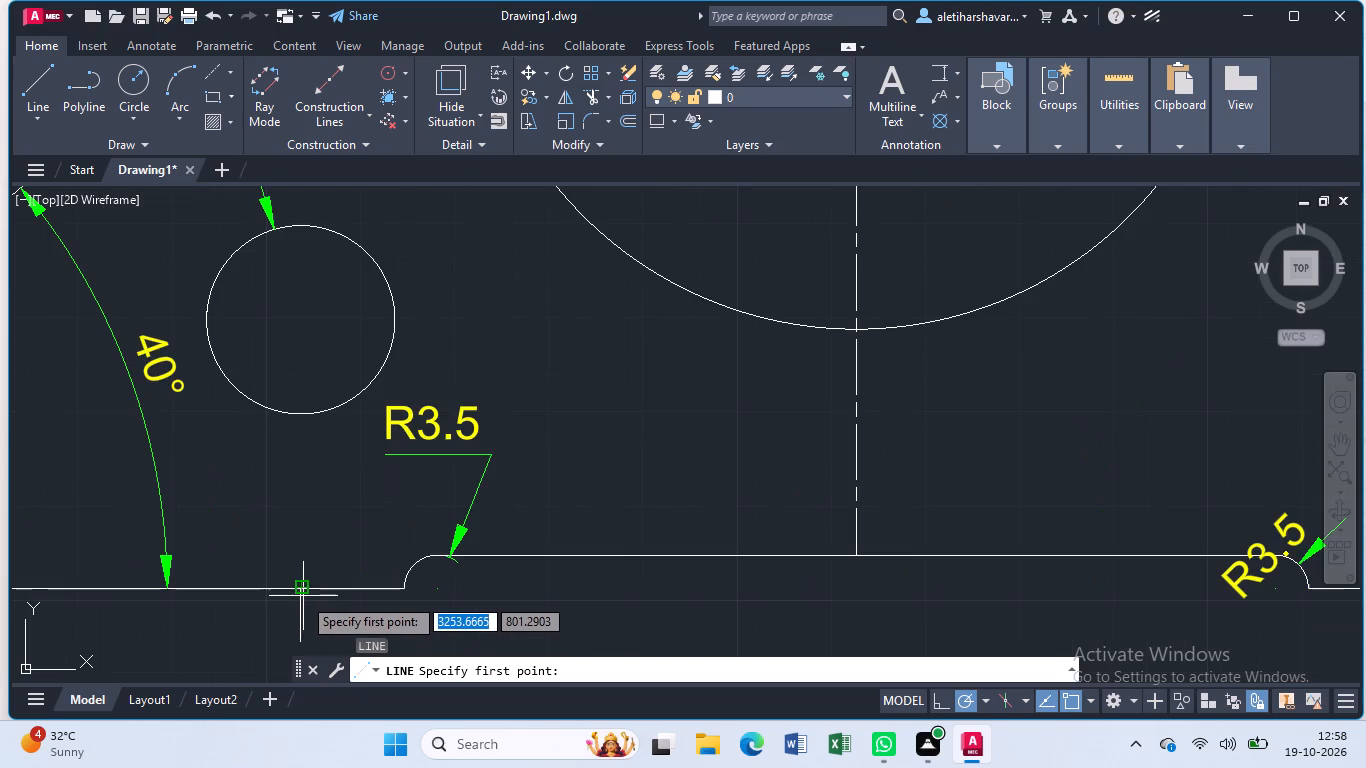
click(297, 586)
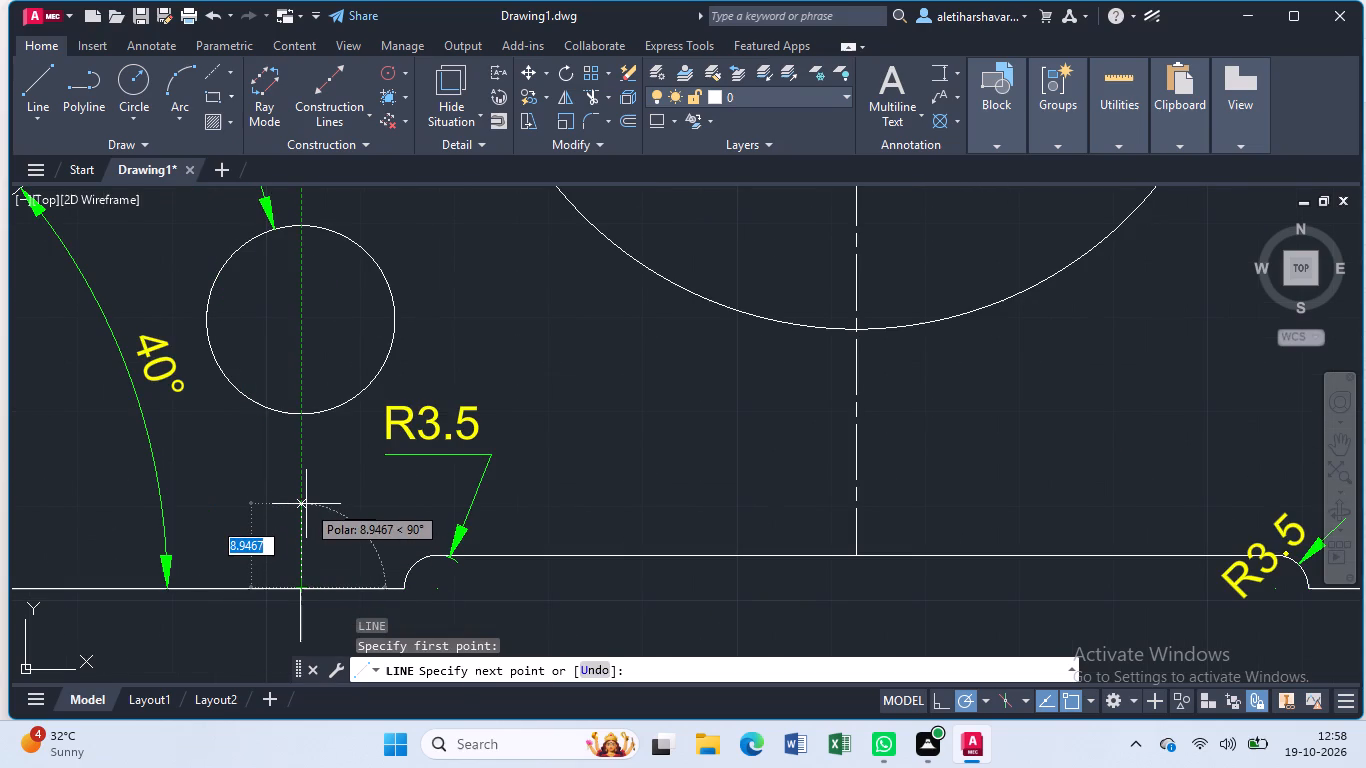
text(16)
key(Return)
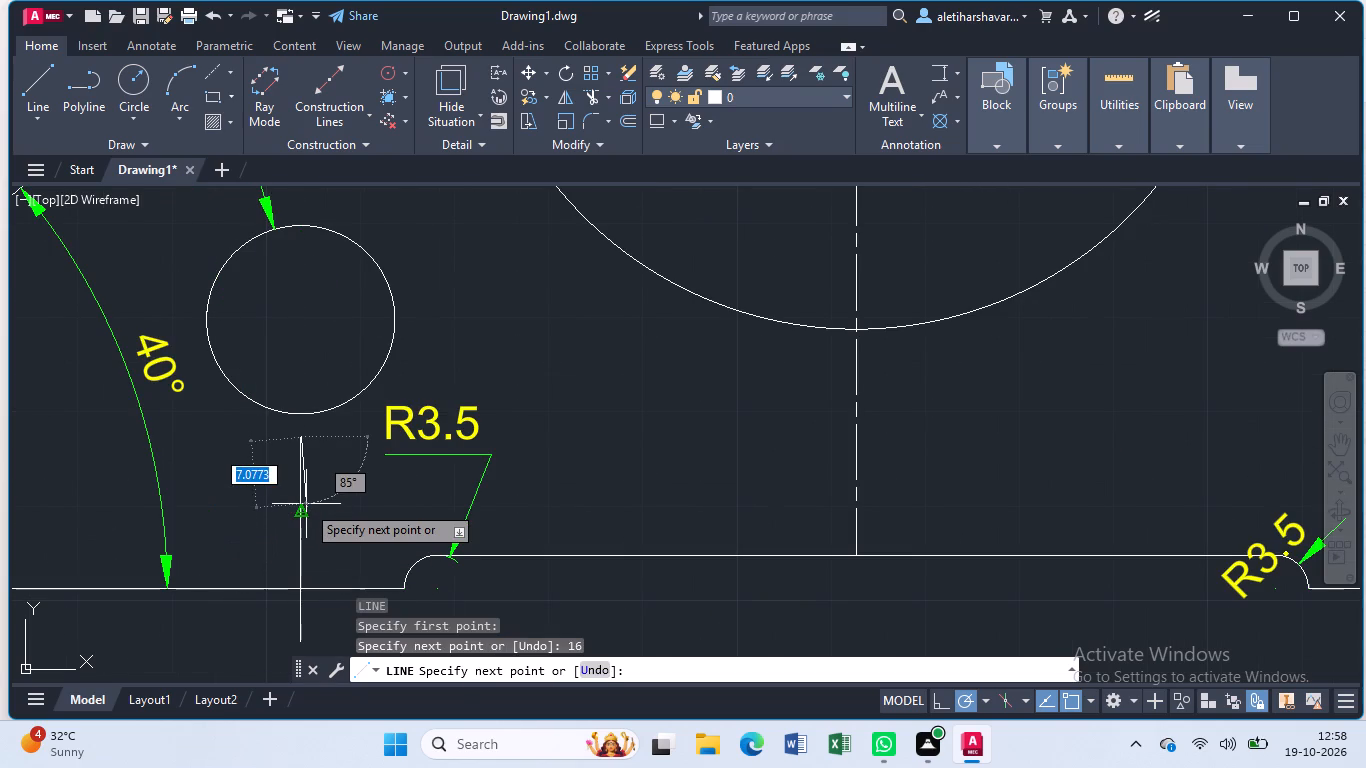
key(Escape)
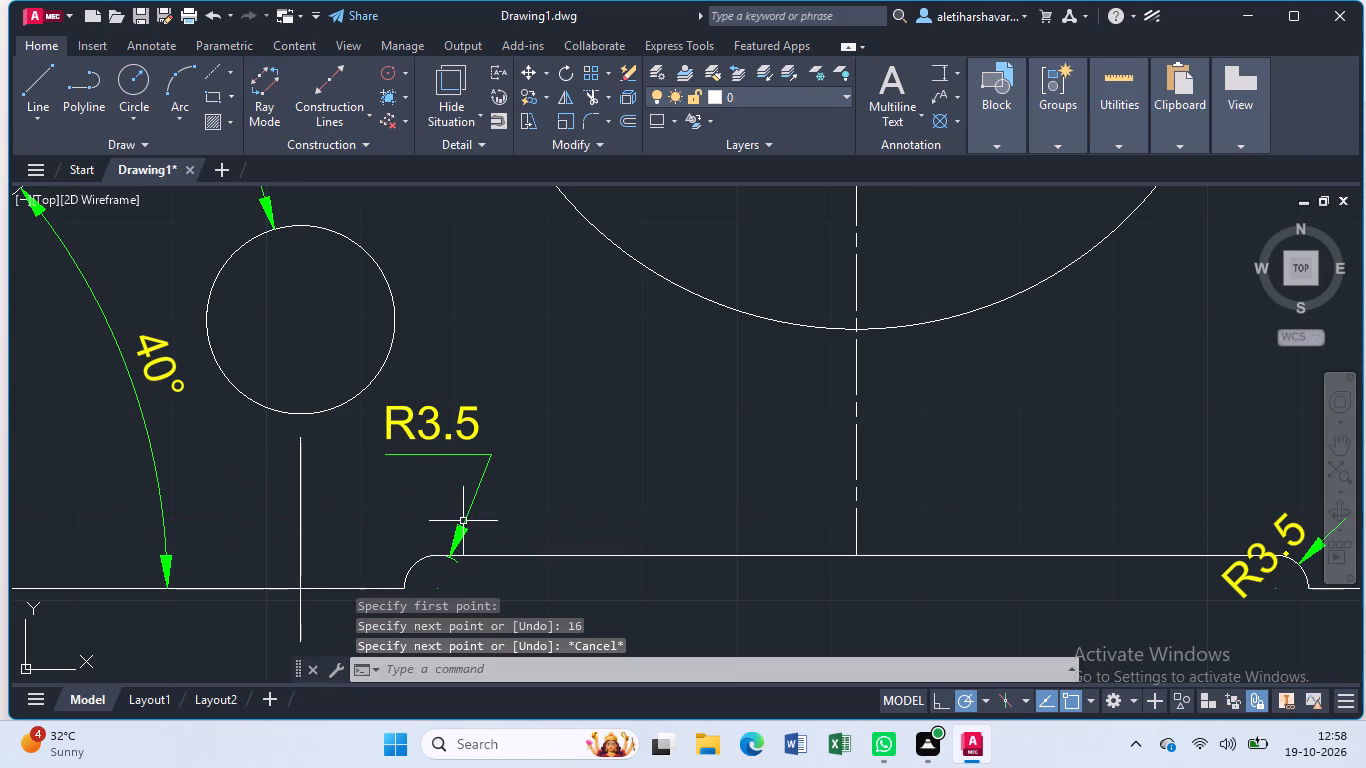
Copy the Ø20 hole and its diameter dimension from the hole's centre to the top end of the 16-unit line.
click(379, 378)
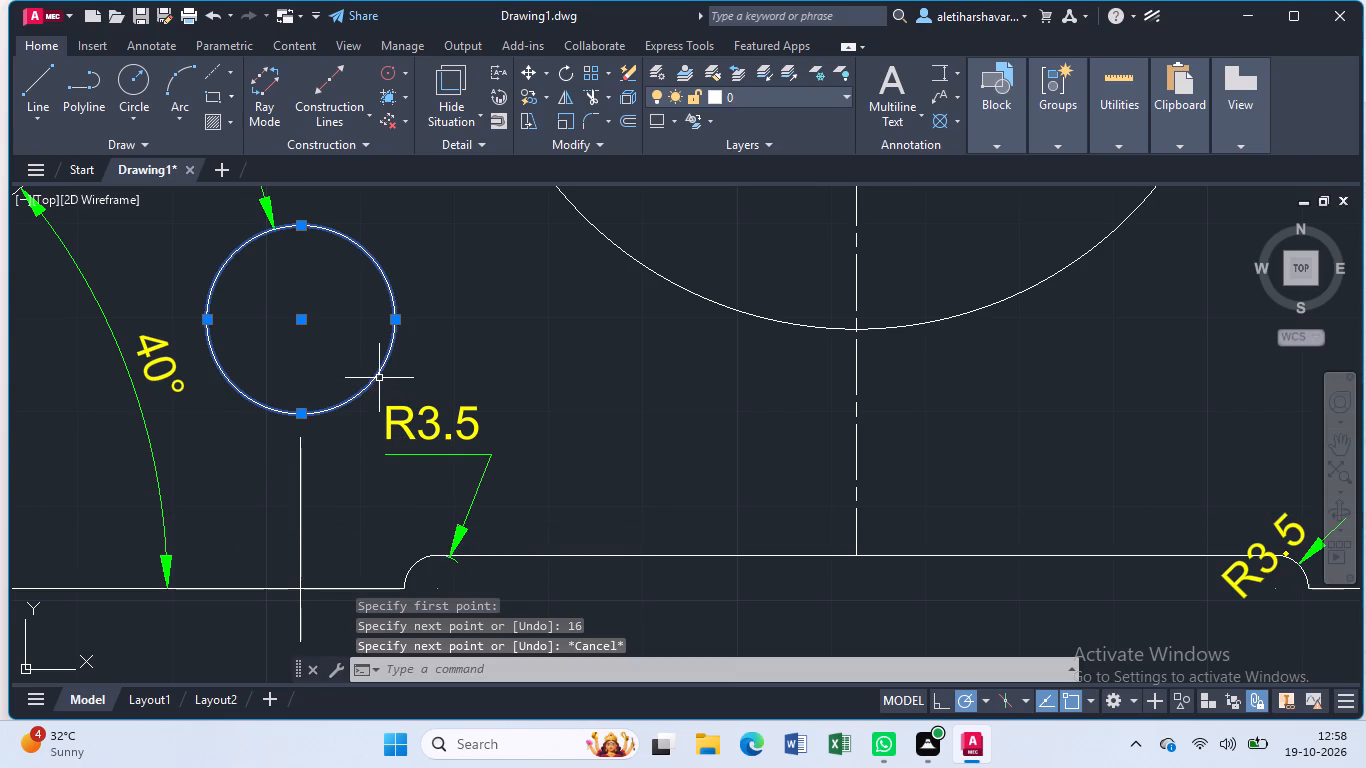
click(263, 208)
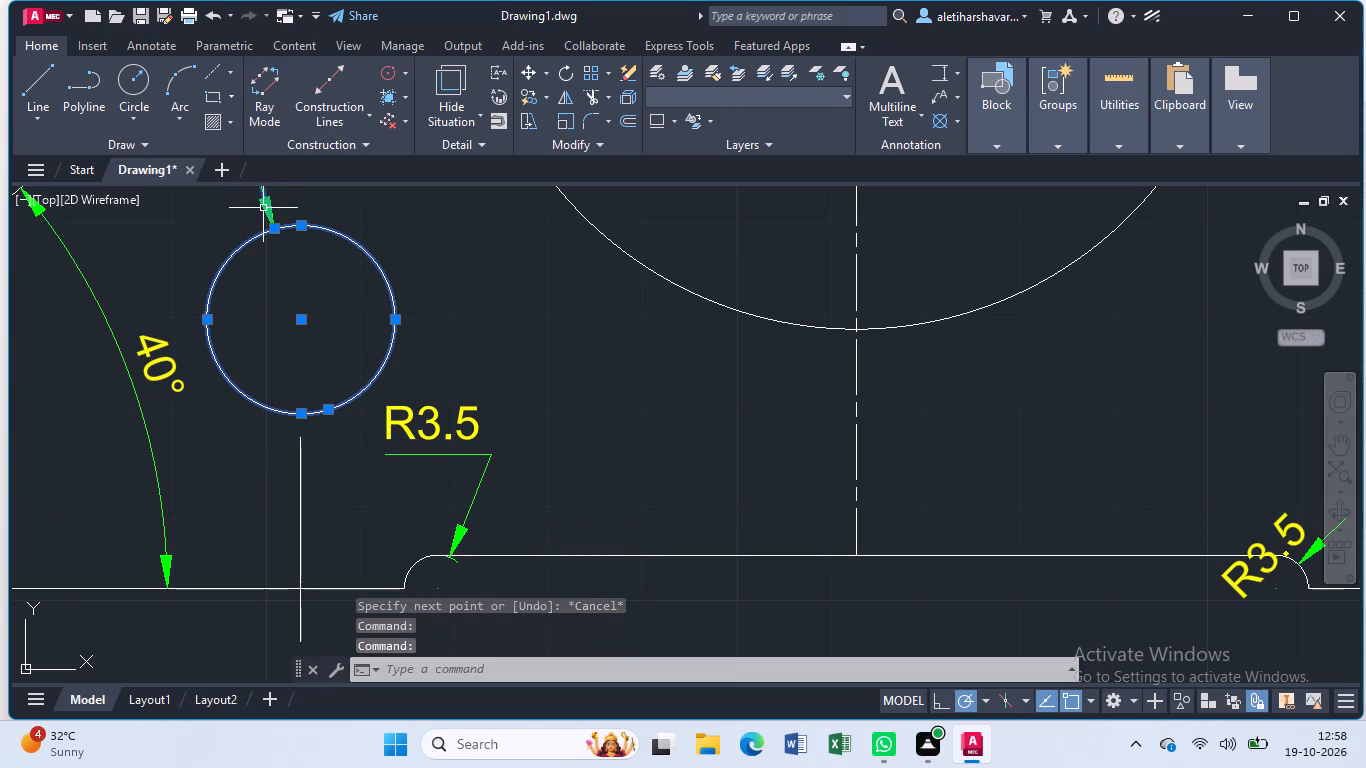
text(co)
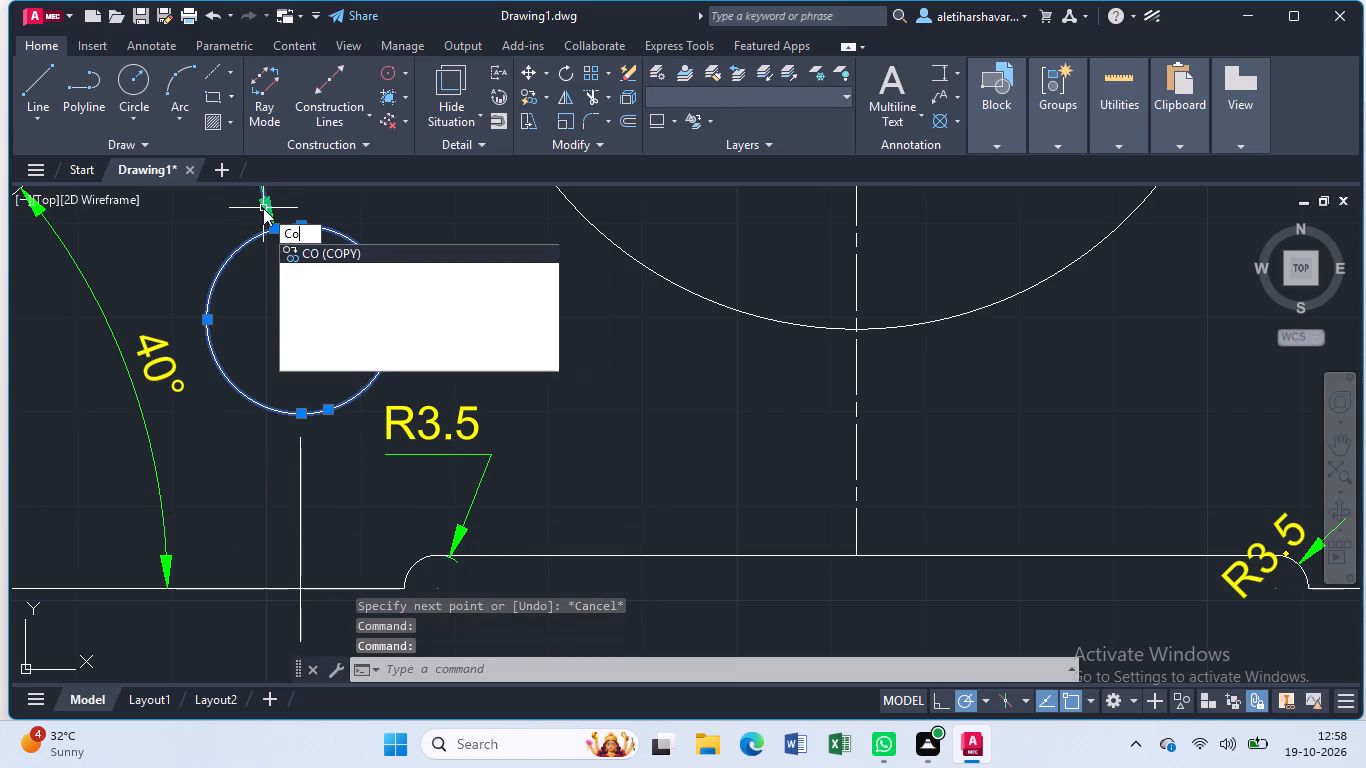
key(Return)
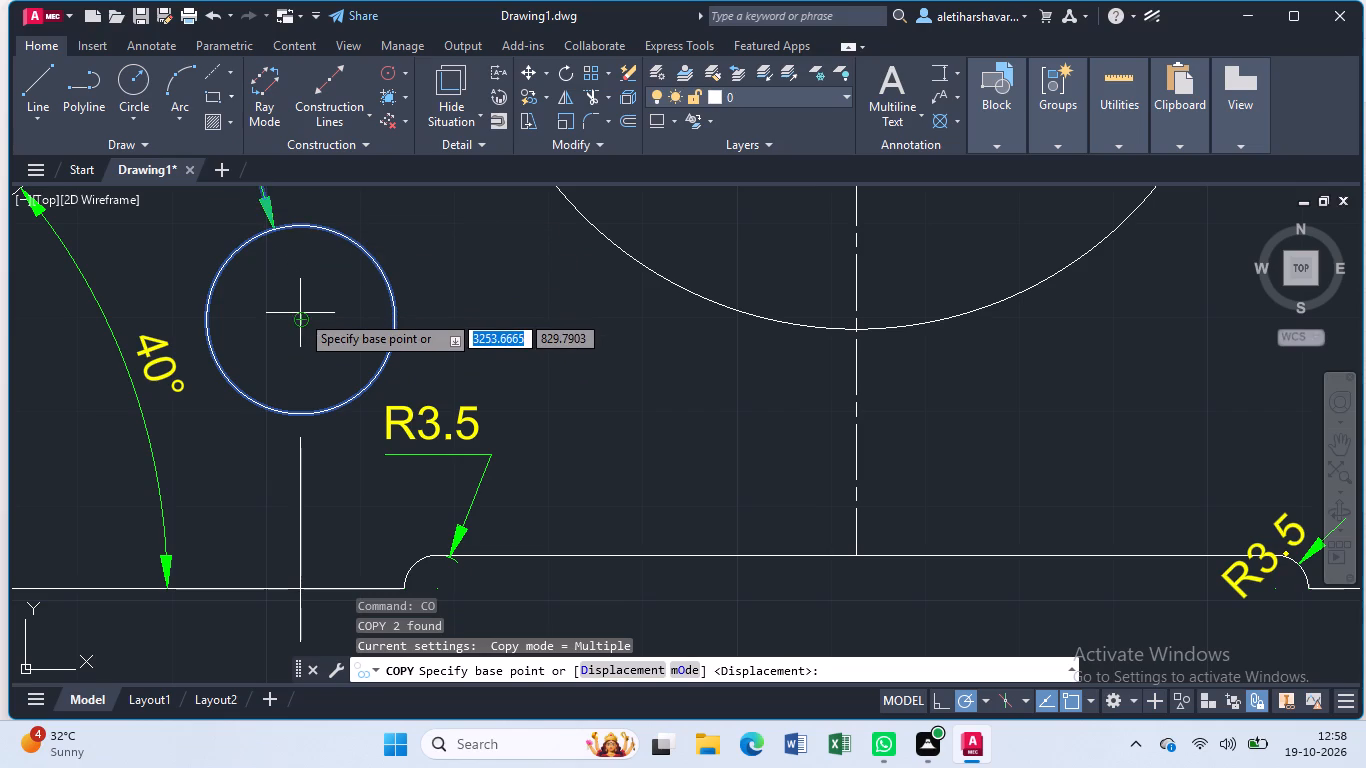
click(300, 315)
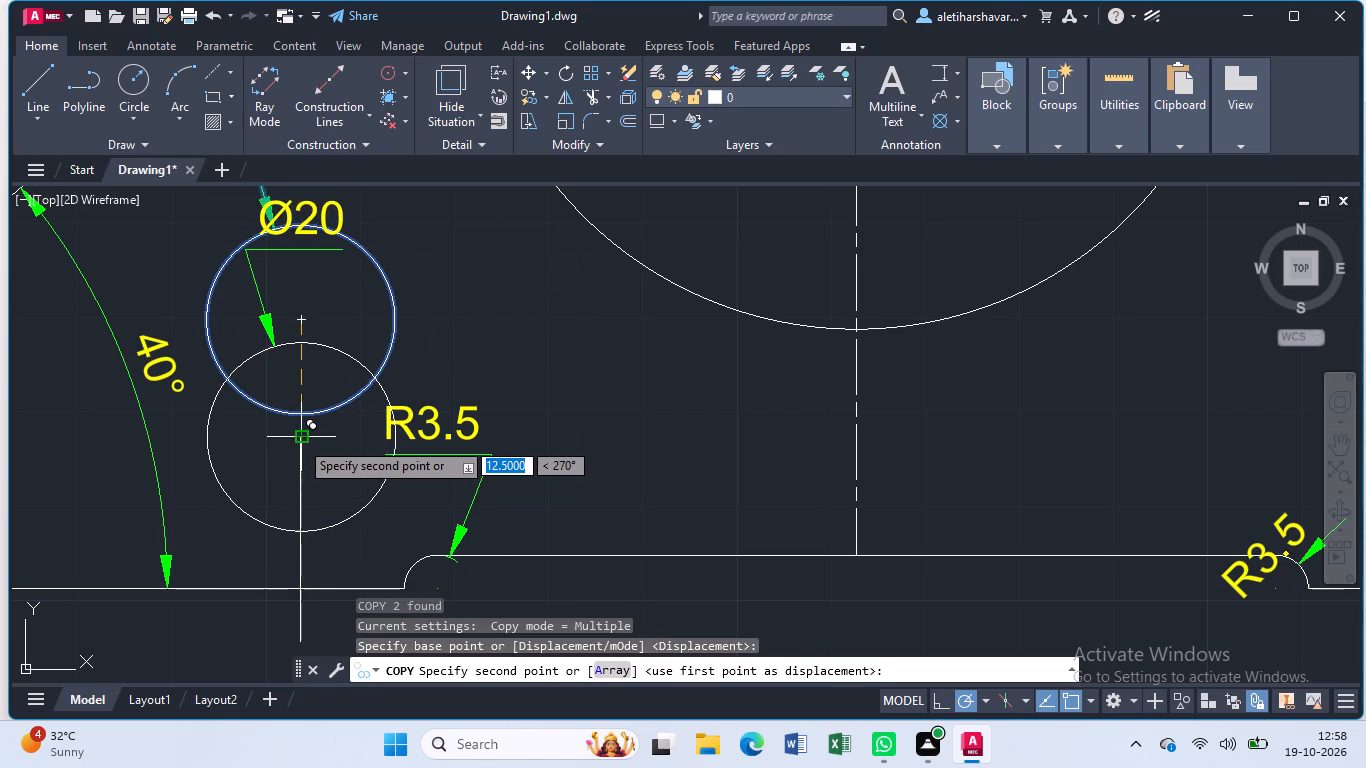
click(299, 440)
key(Escape)
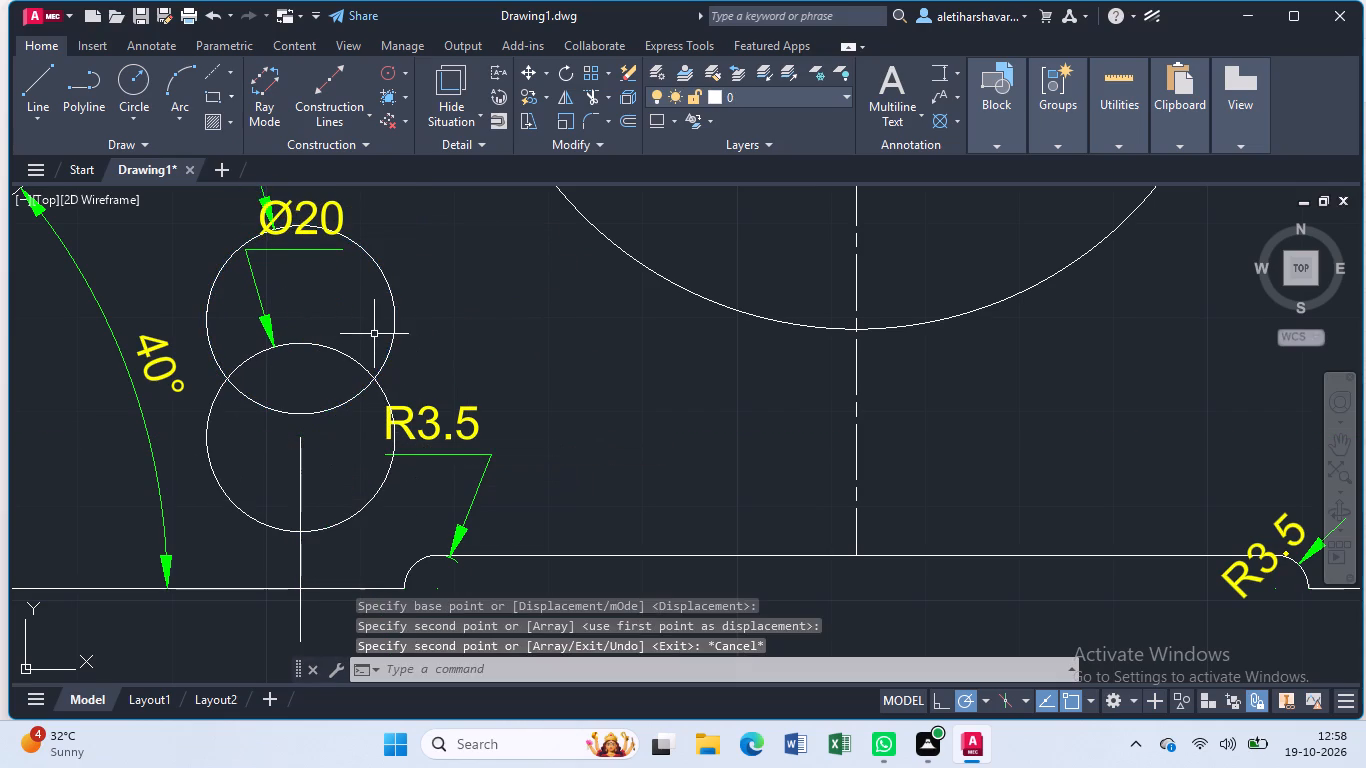
Erase the original upper Ø20 circle and its diameter dimension, keeping the lower copies.
click(390, 307)
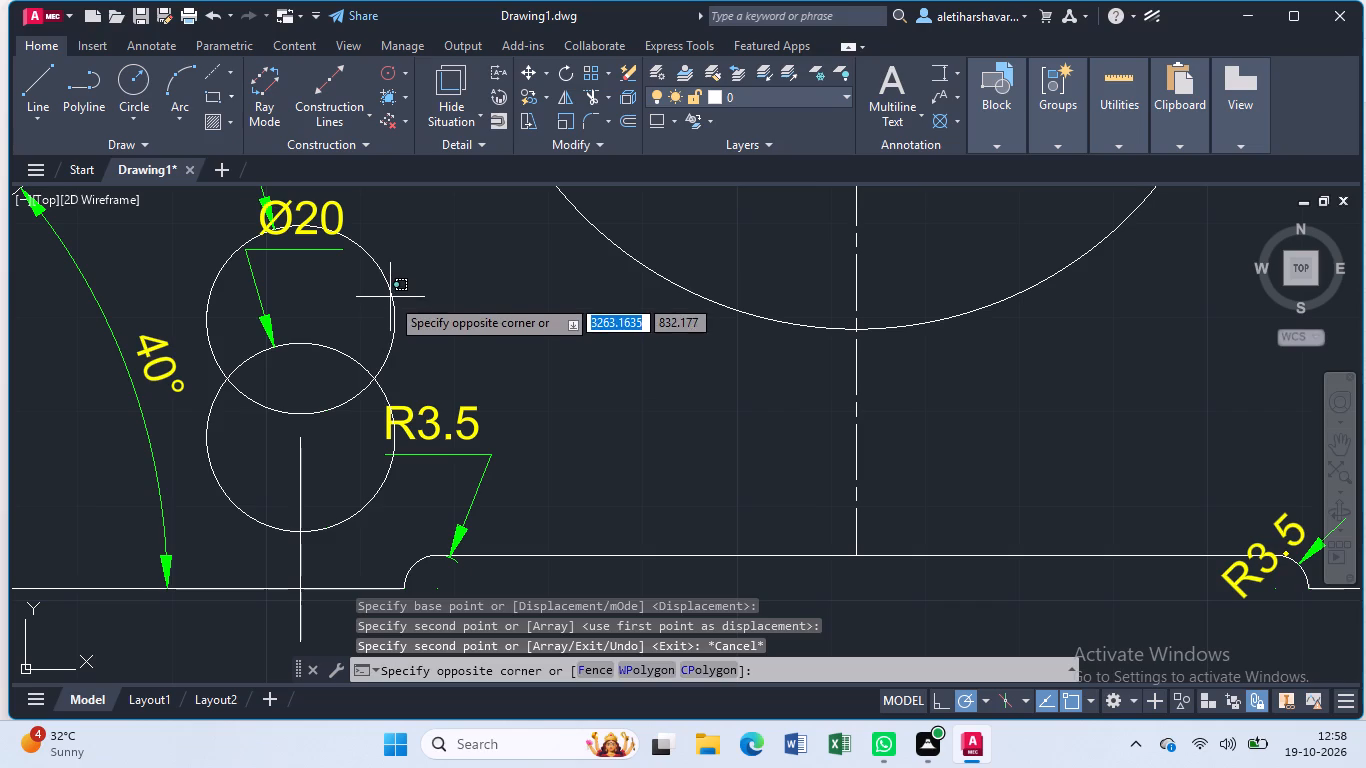
click(393, 282)
click(389, 286)
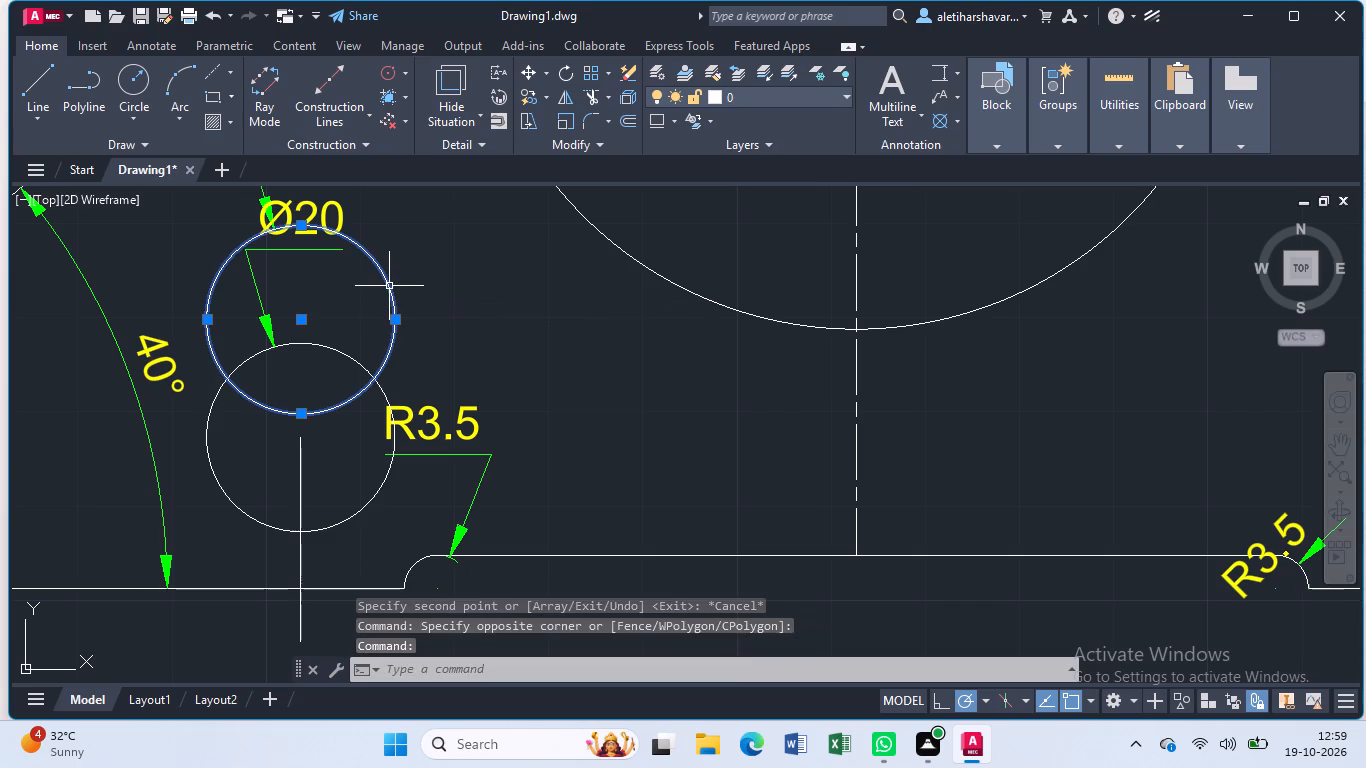
key(Delete)
scroll(388, 287, down, 2)
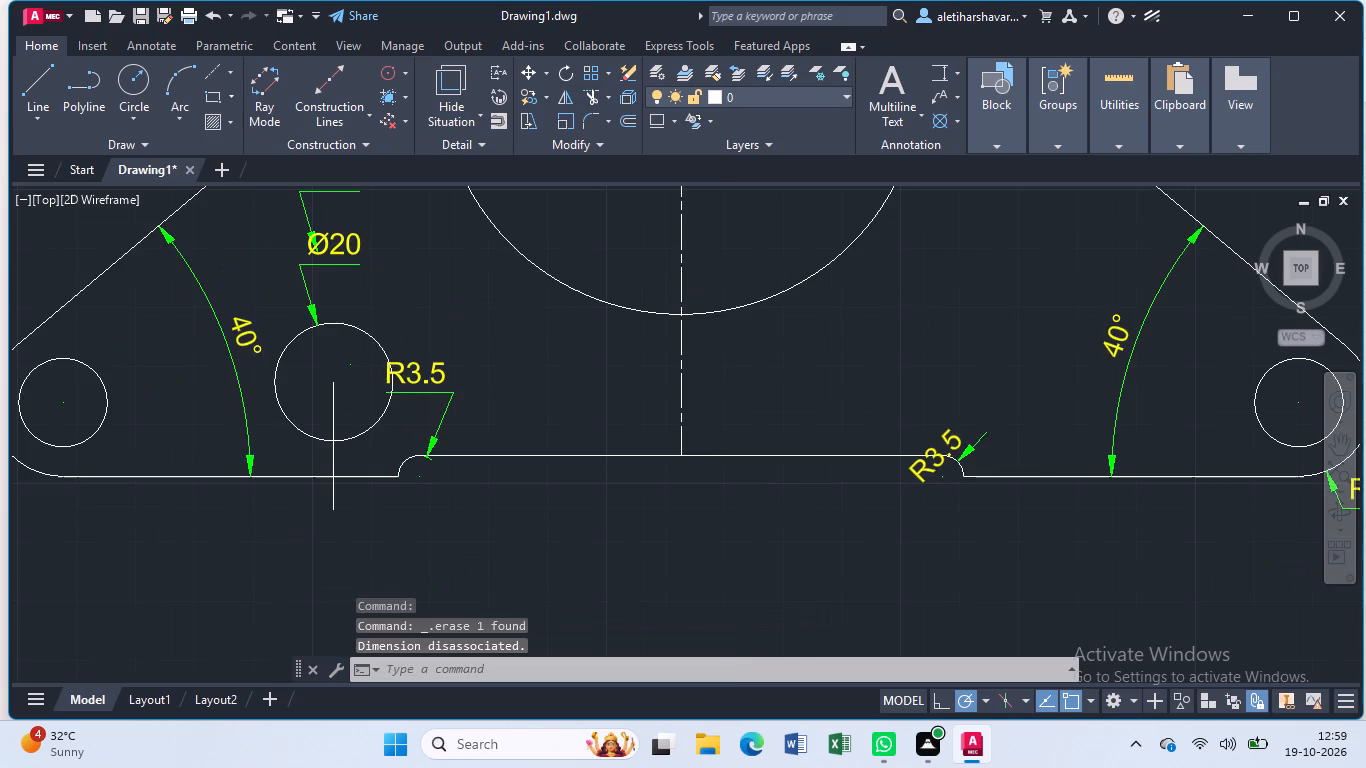
click(354, 217)
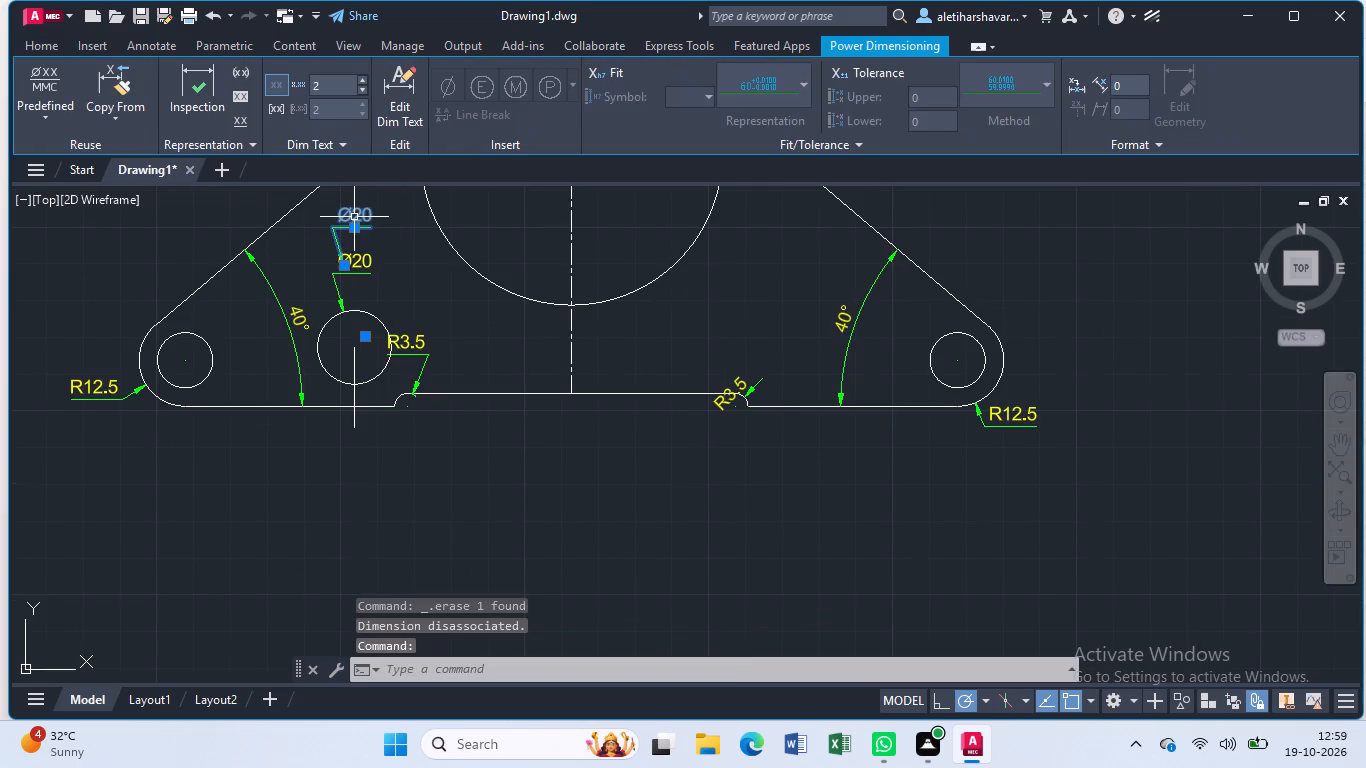
key(Delete)
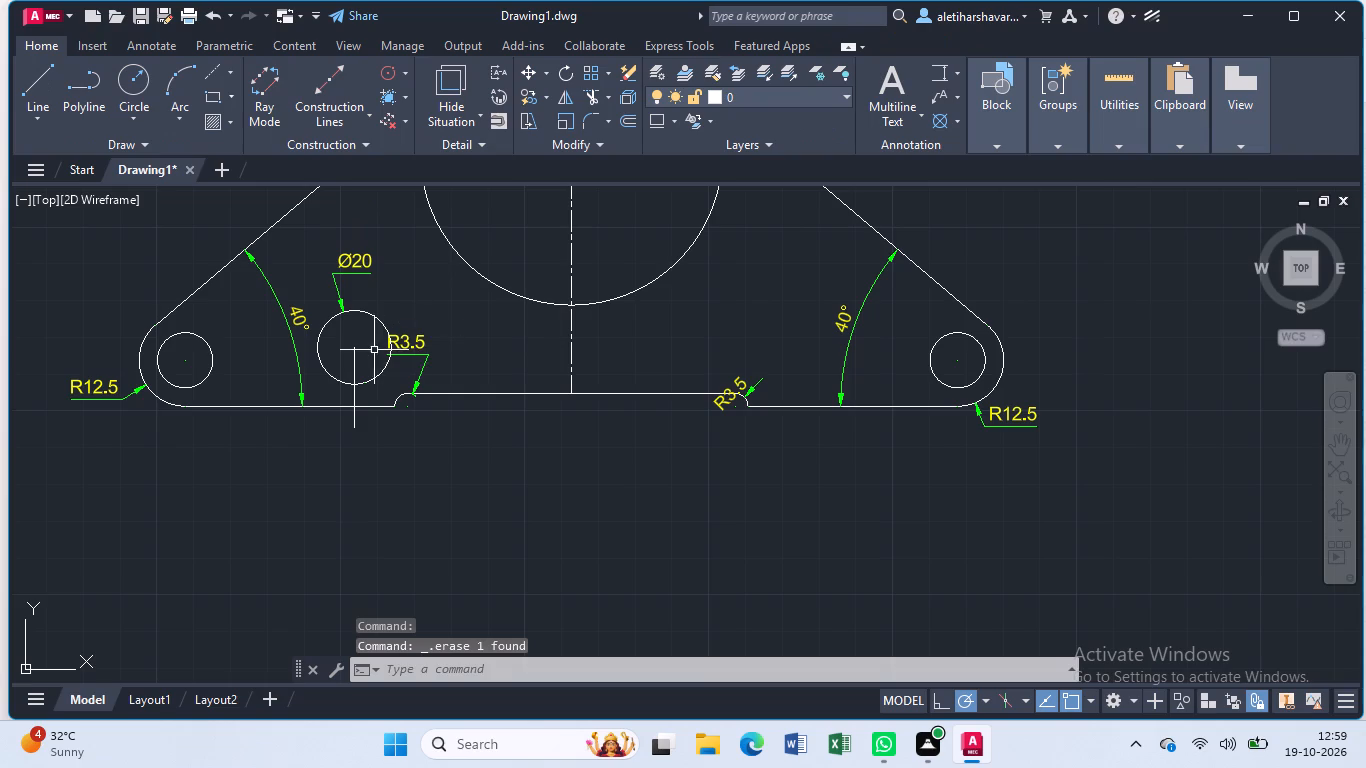
Erase both vertical helper lines, the one below the copied hole's centre and the stub under the bottom edge.
click(355, 367)
key(Delete)
click(353, 423)
key(Delete)
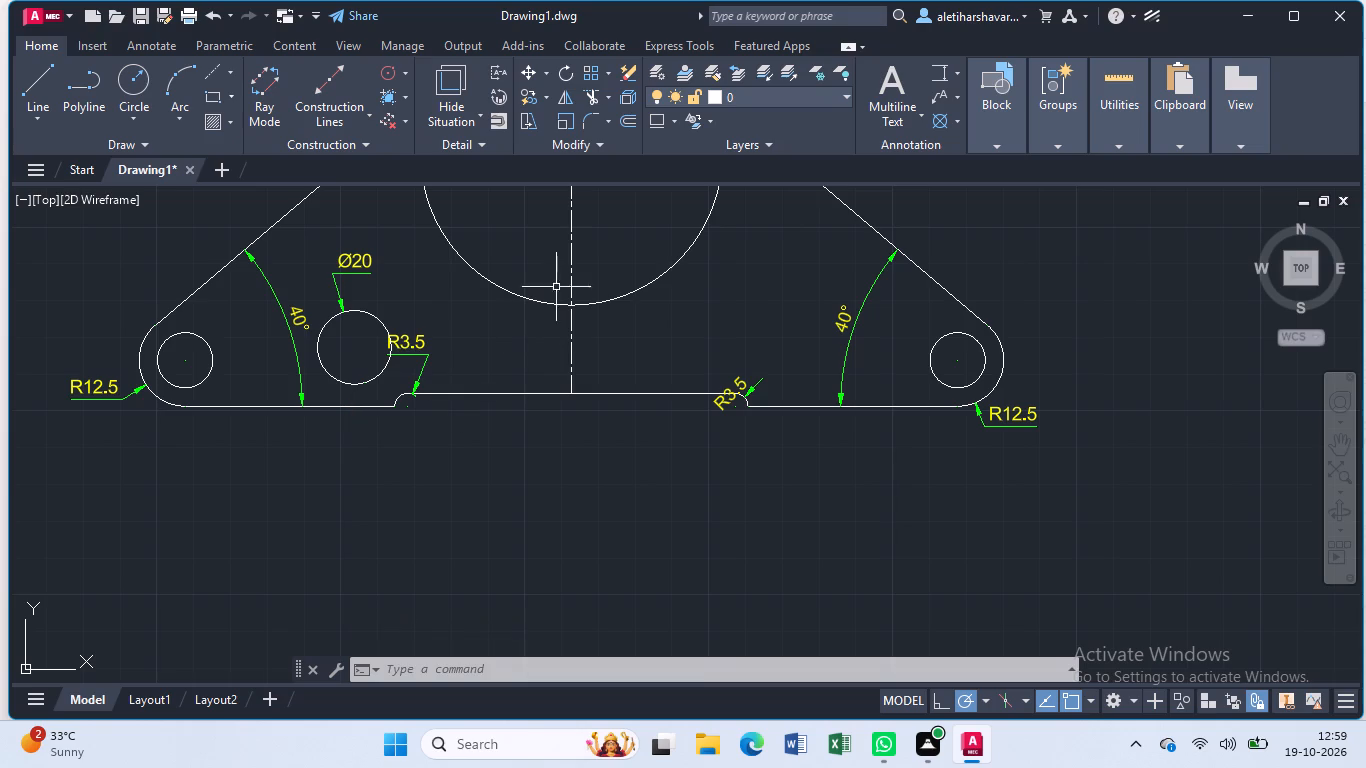
Add a vertical dimension from the Ø20 hole's centre to the bottom edge, placed beside the hole on the 40° dimension's side.
click(941, 72)
click(357, 346)
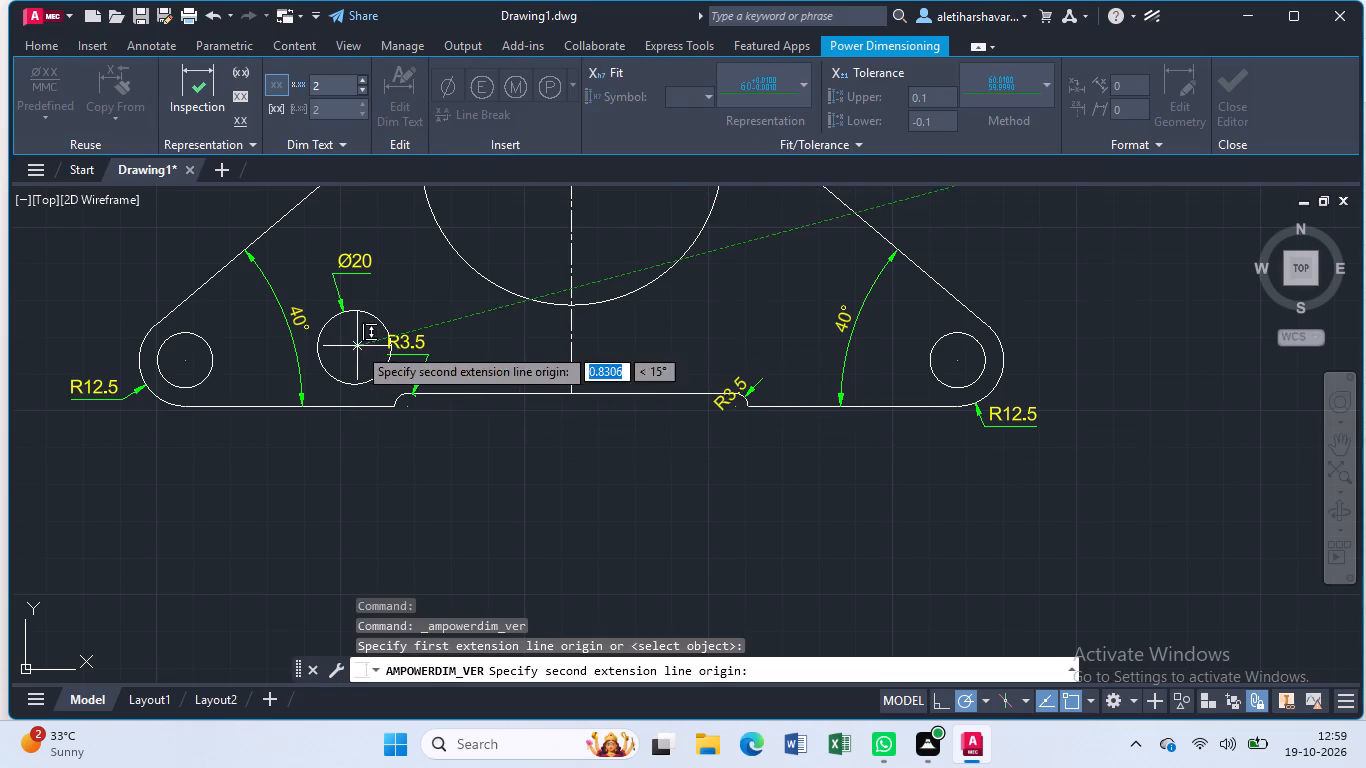
click(354, 406)
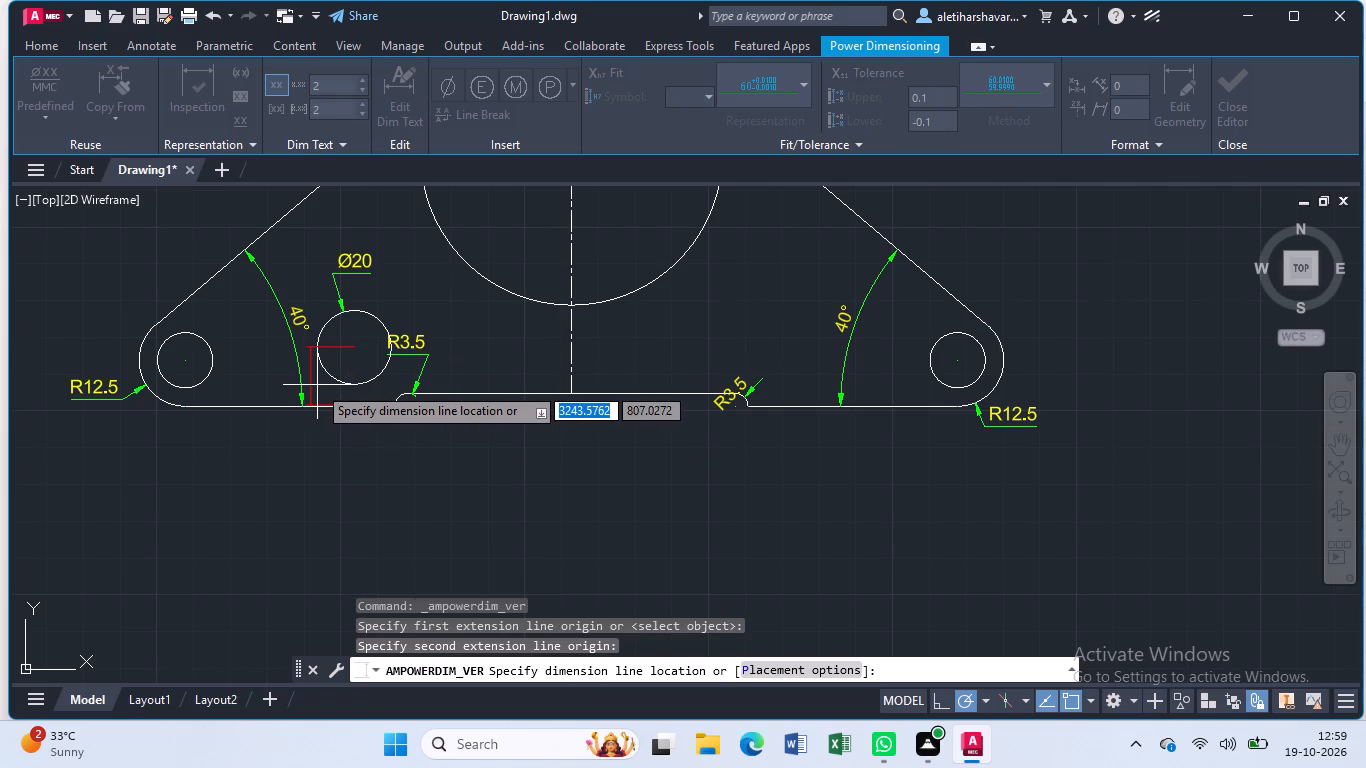
click(317, 385)
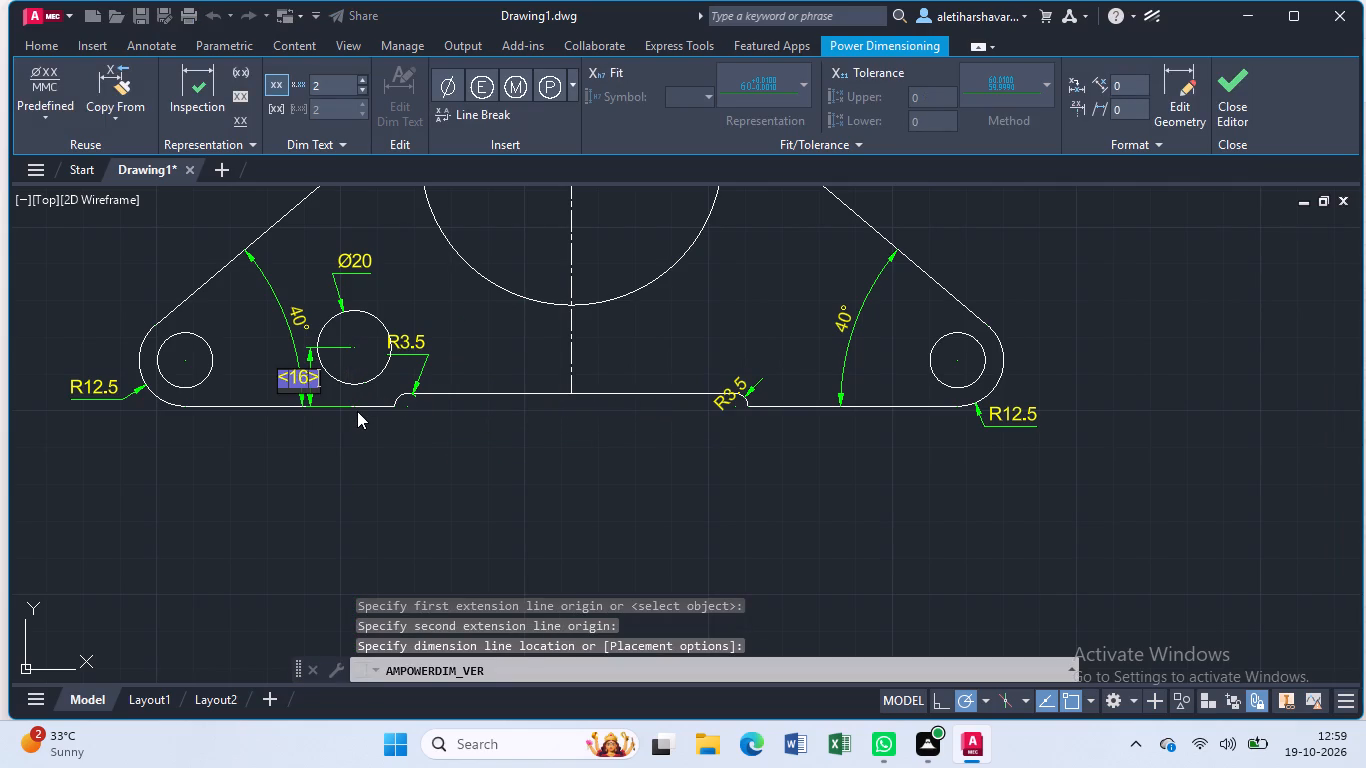
key(Return)
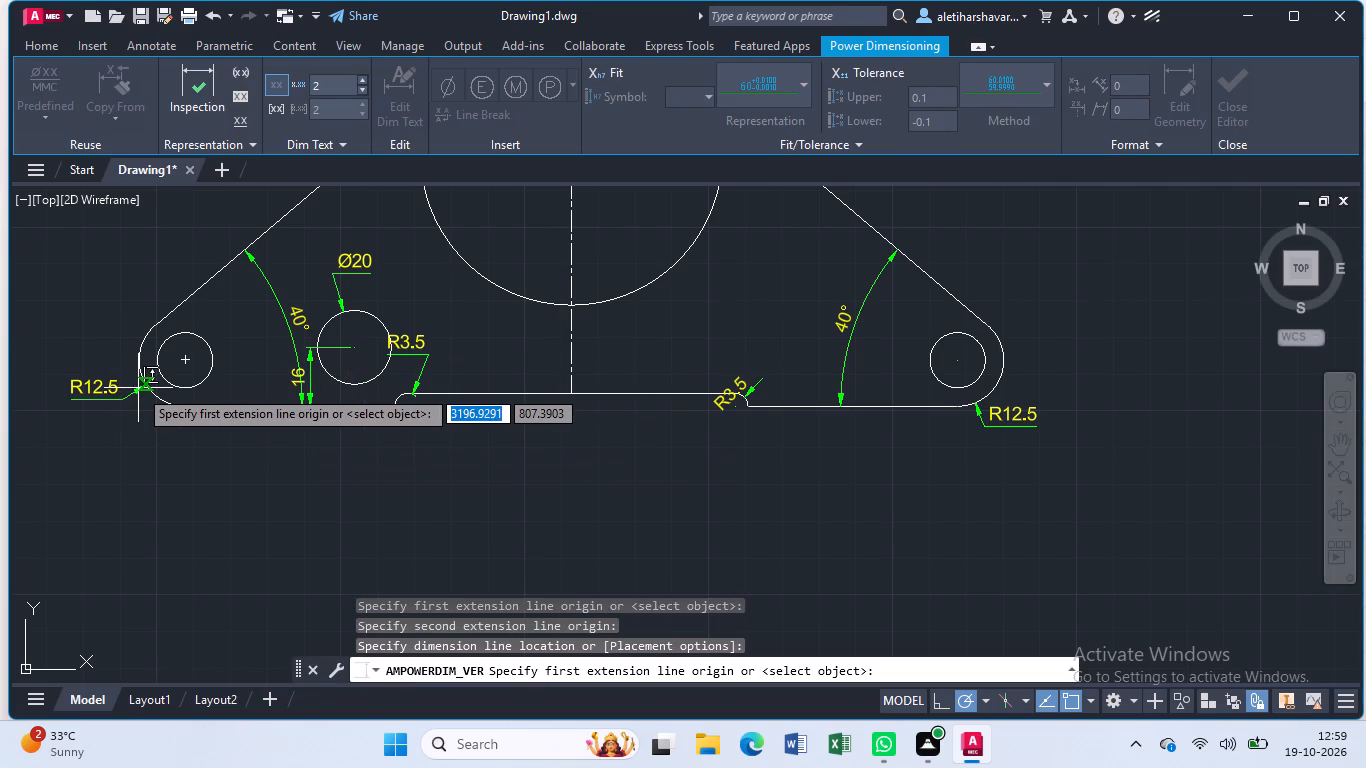
key(Escape)
key(grave)
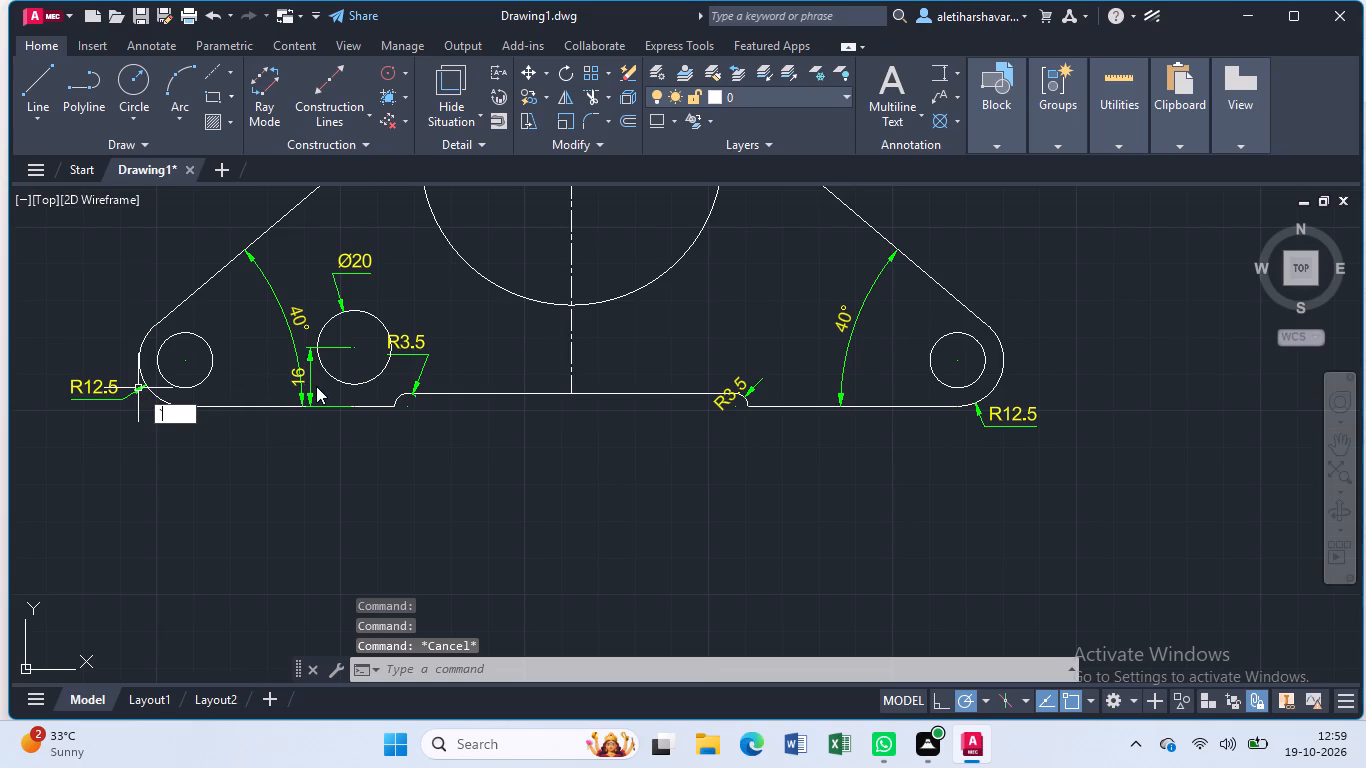
key(Escape)
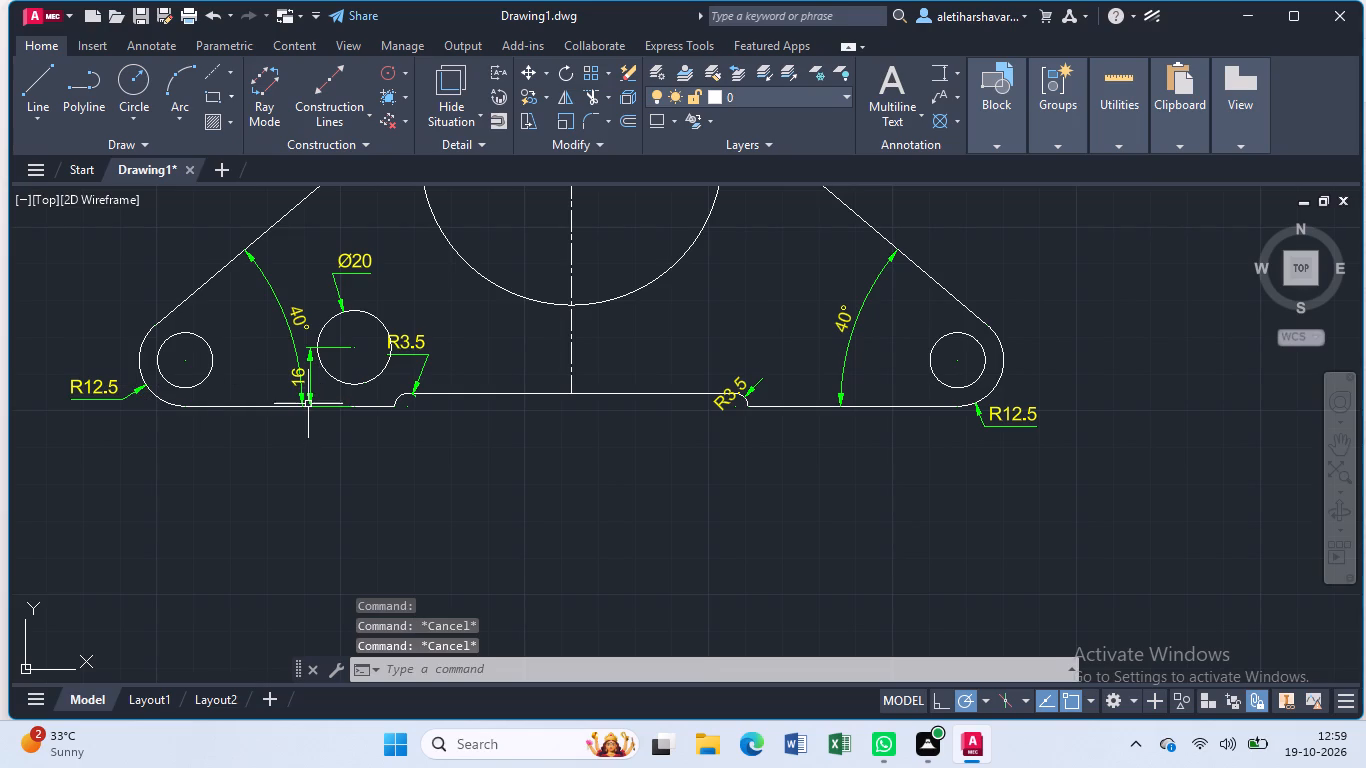
Shift the Ø20 hole's vertical height dimension closer to the hole's centre, away from the 40° angular dimension.
click(309, 403)
click(302, 377)
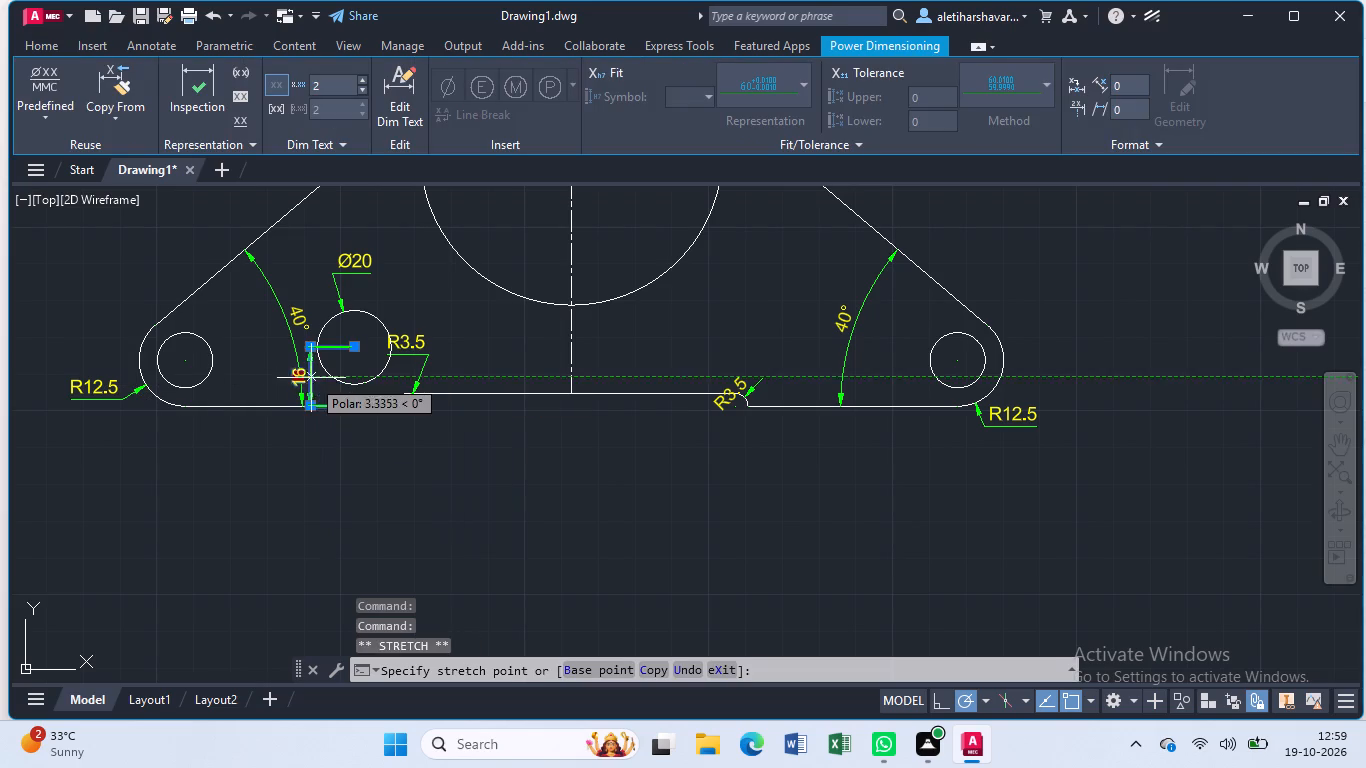
click(328, 378)
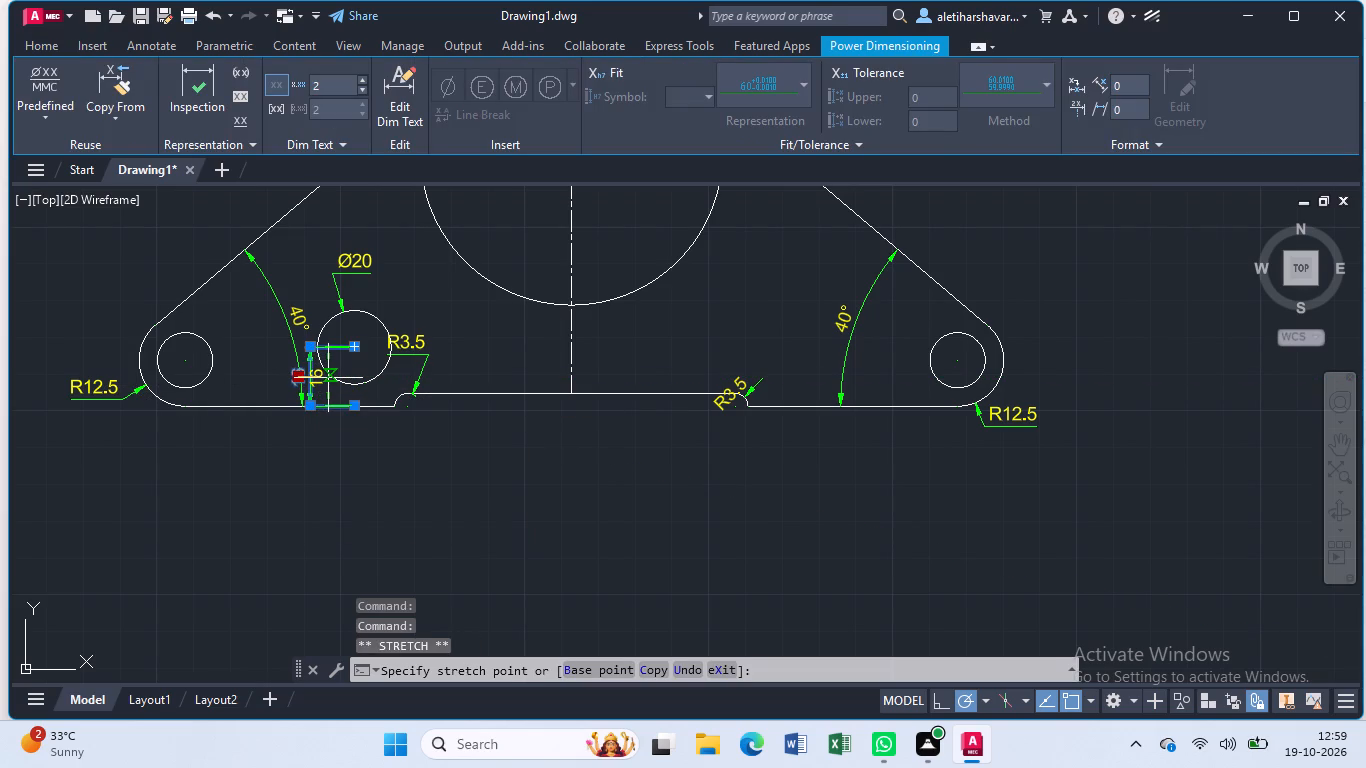
Add a vertical dimension for the bottom recess's height, from the bottom edge to the raised edge beside the R3.5 fillet near the Ø20 hole.
key(Return)
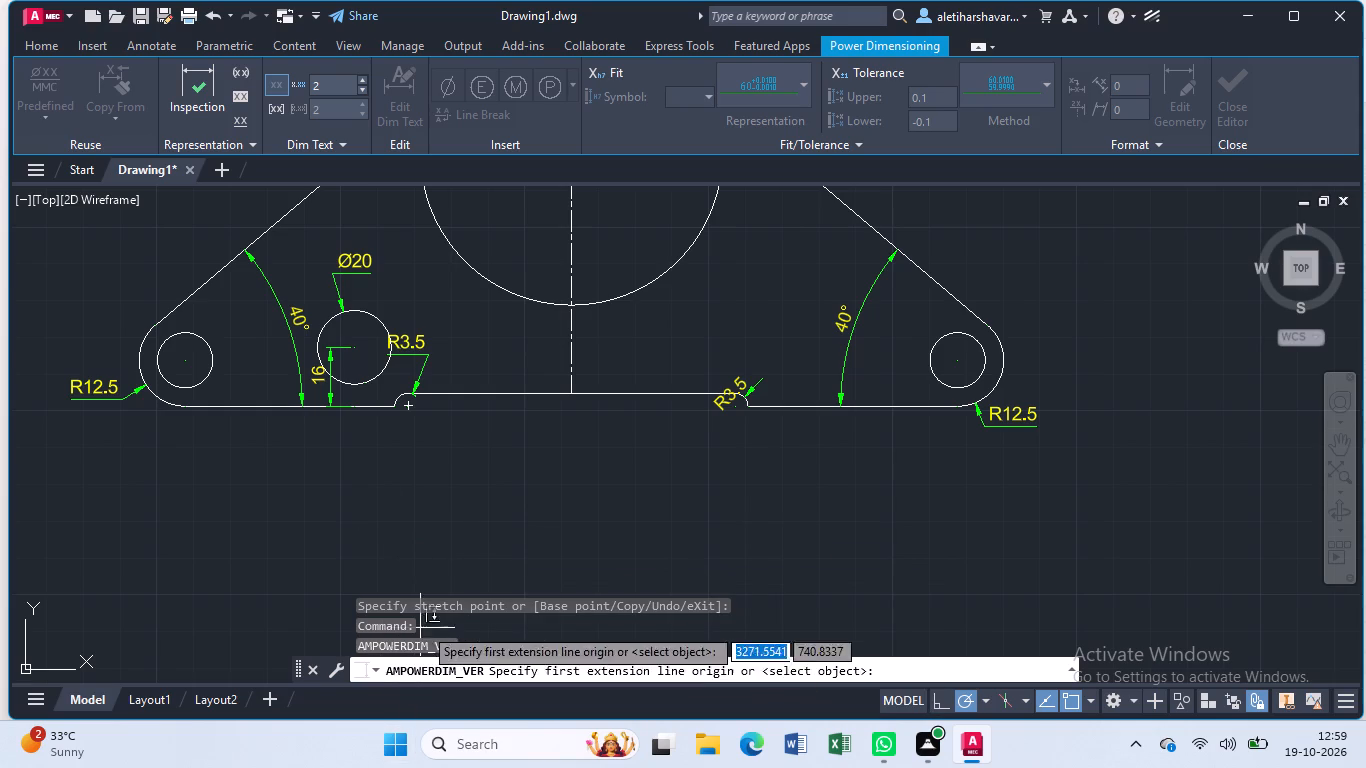
scroll(383, 439, up, 1)
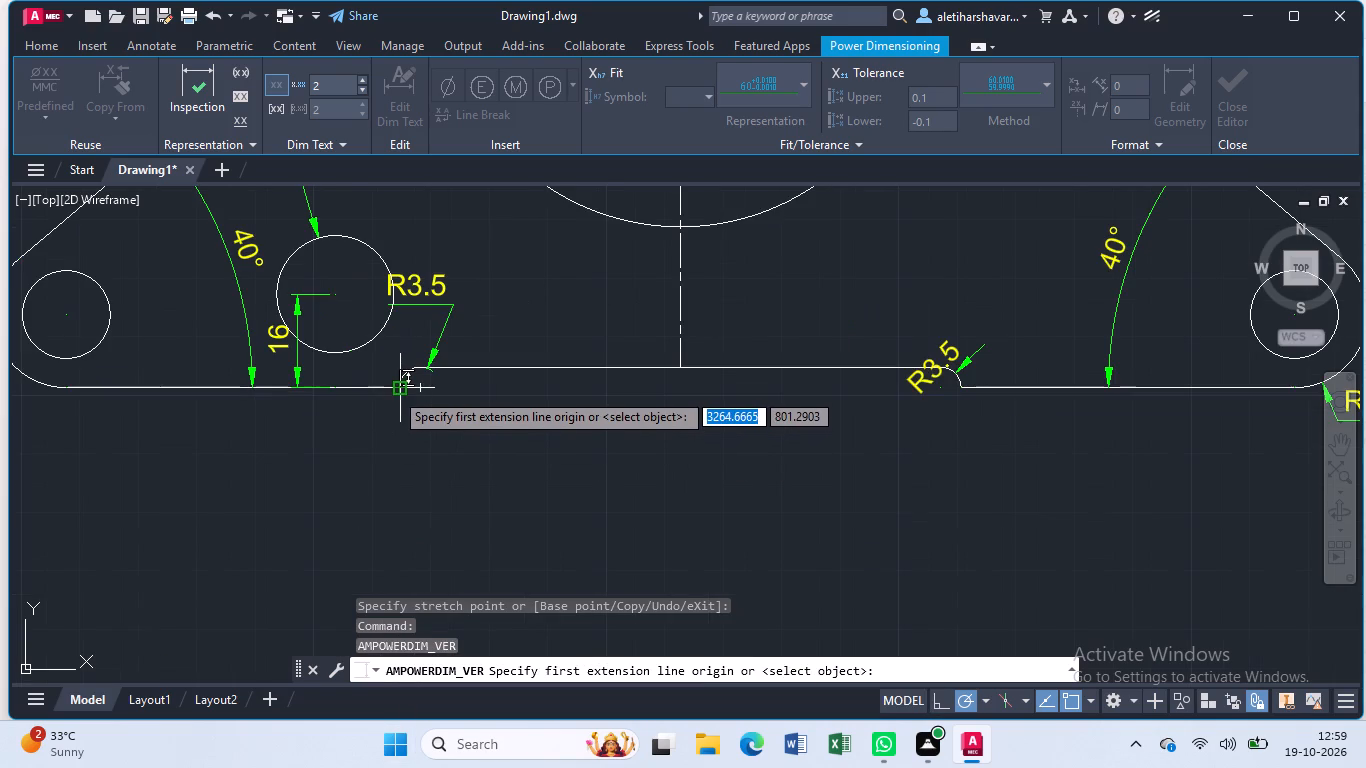
click(394, 391)
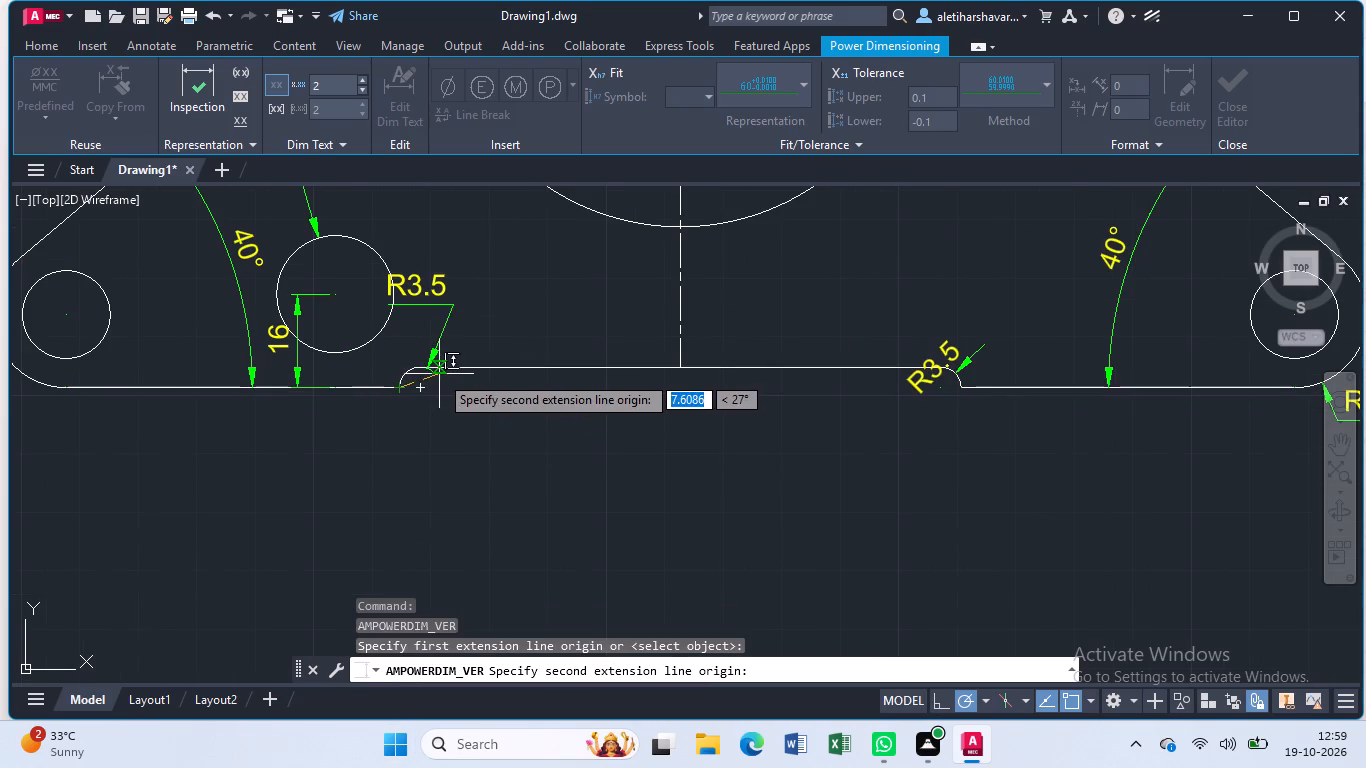
click(442, 368)
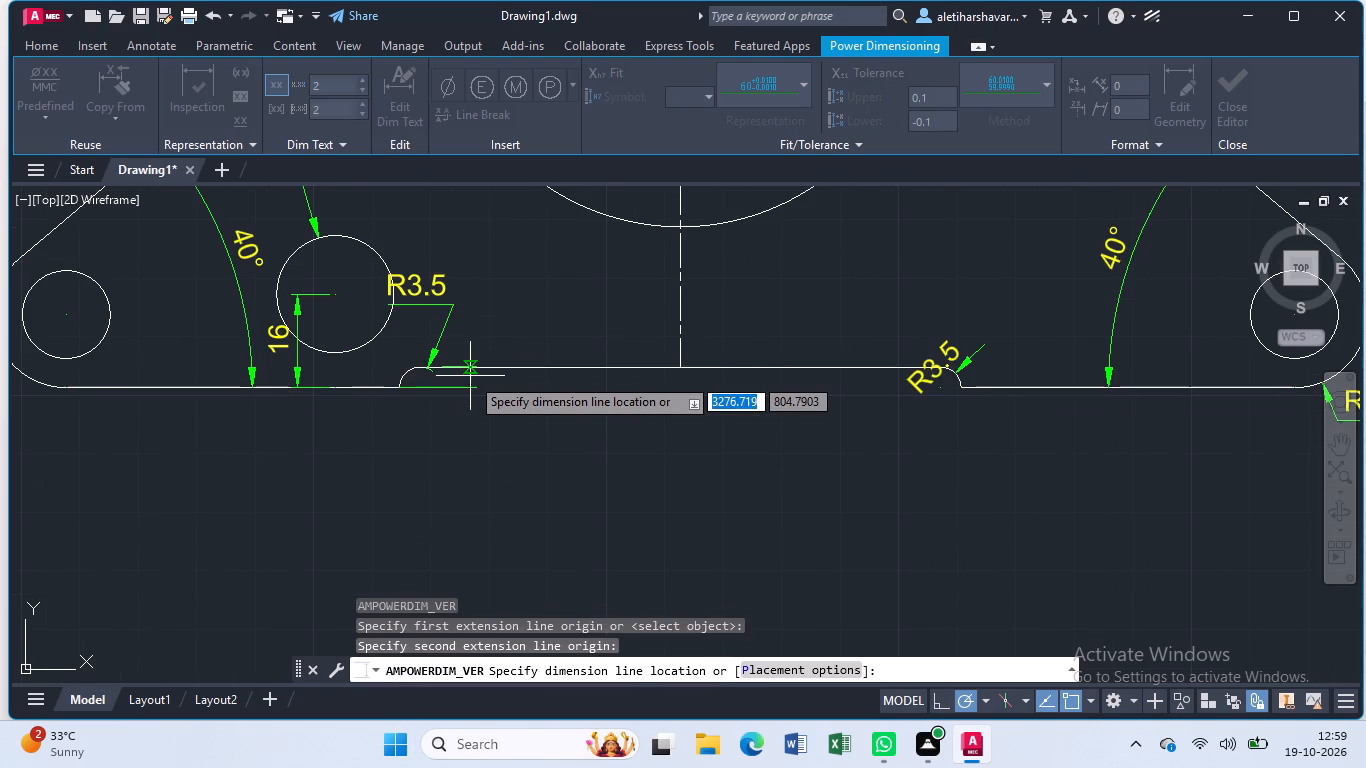
click(470, 377)
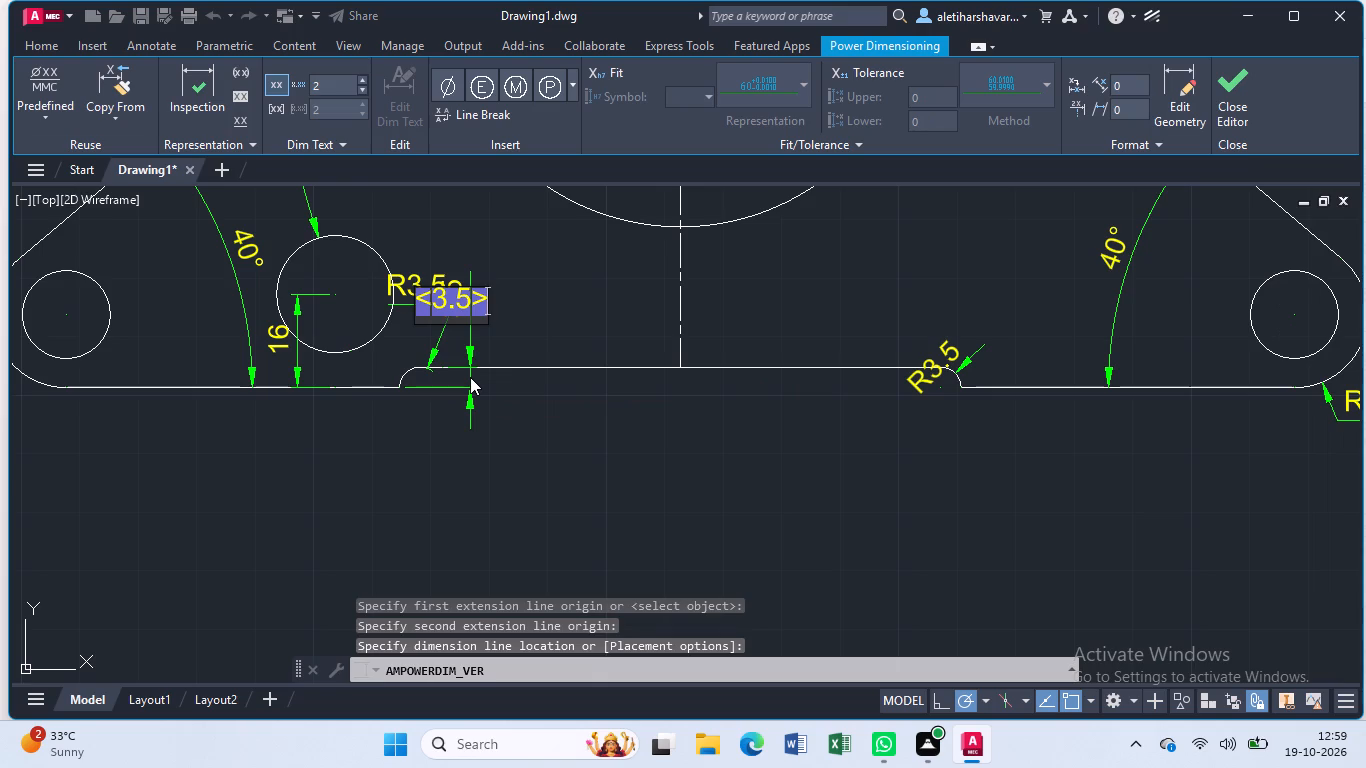
key(Return)
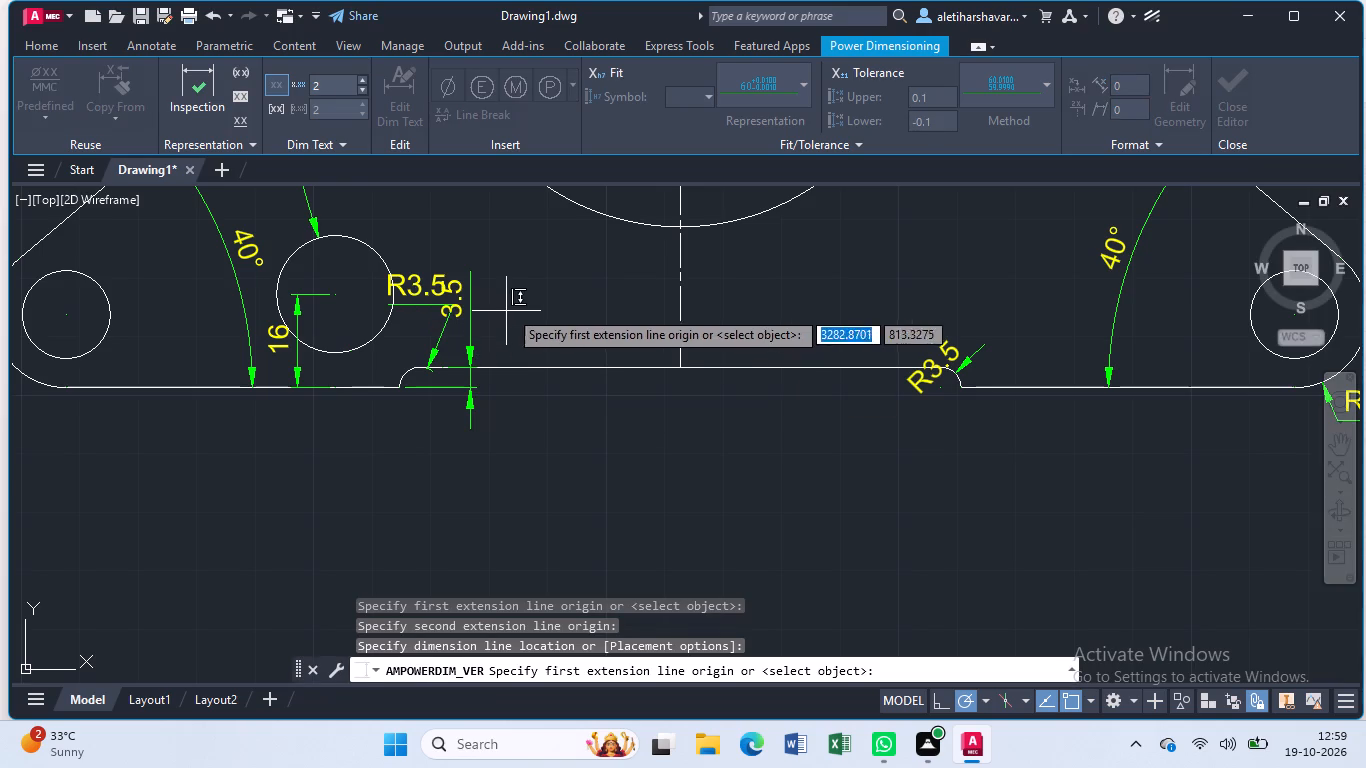
key(Escape)
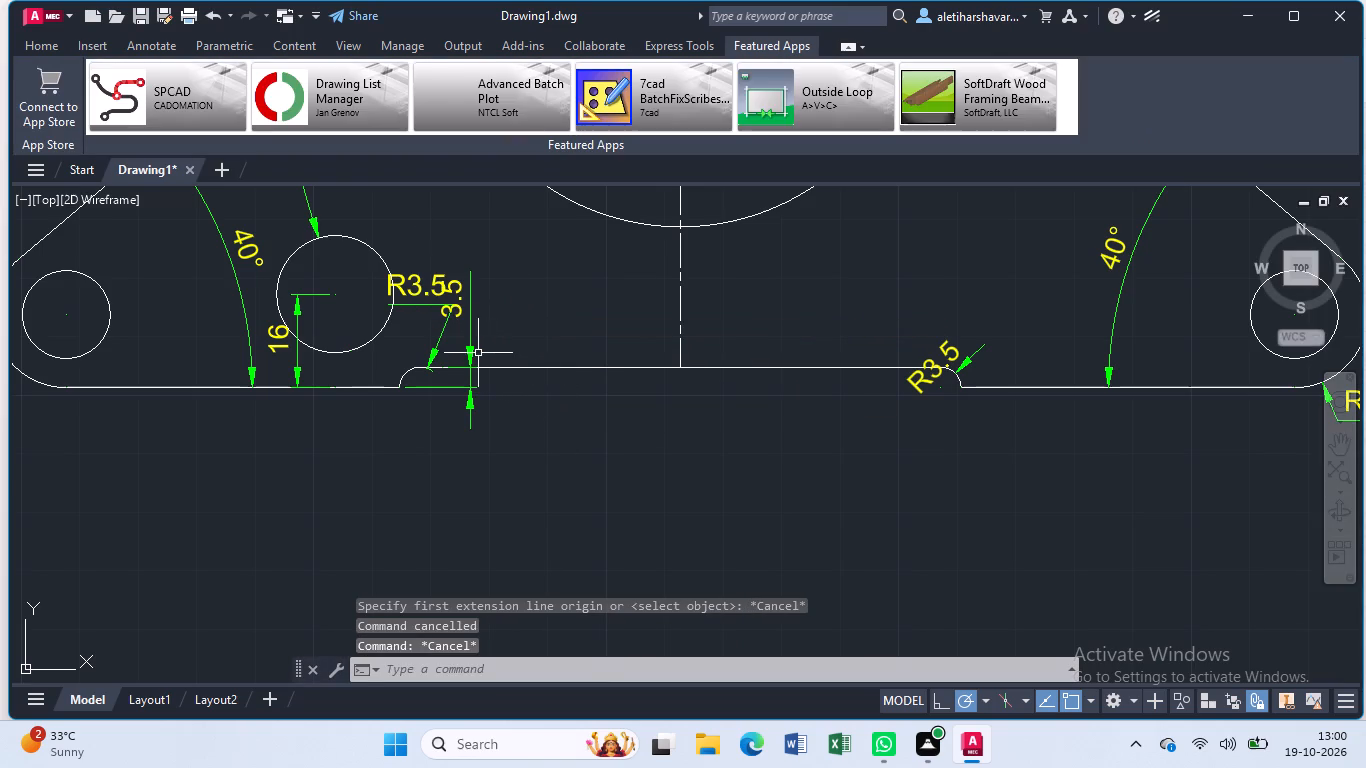
Move the recess height dimension's text clear of the R3.5 label, placing it below the bottom edge along its dimension line.
click(473, 351)
click(456, 301)
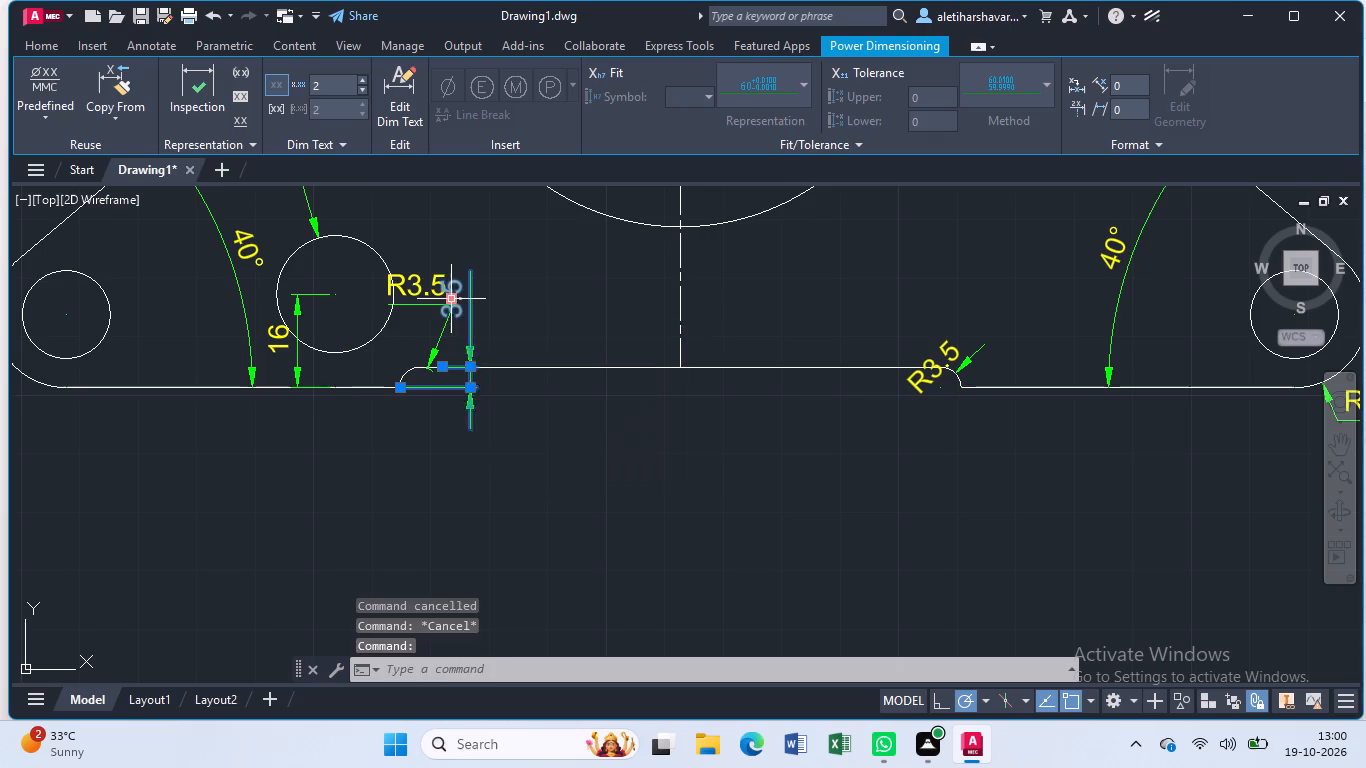
click(474, 381)
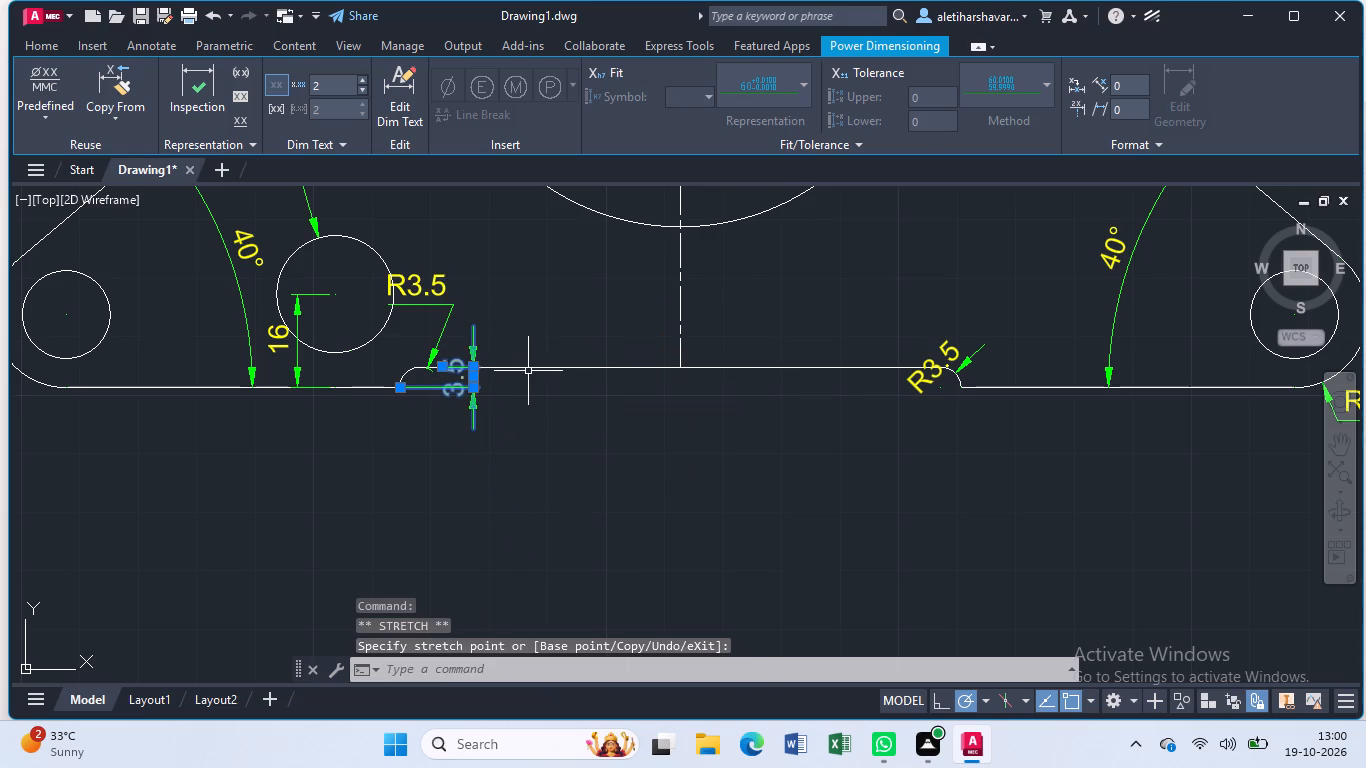
key(Escape)
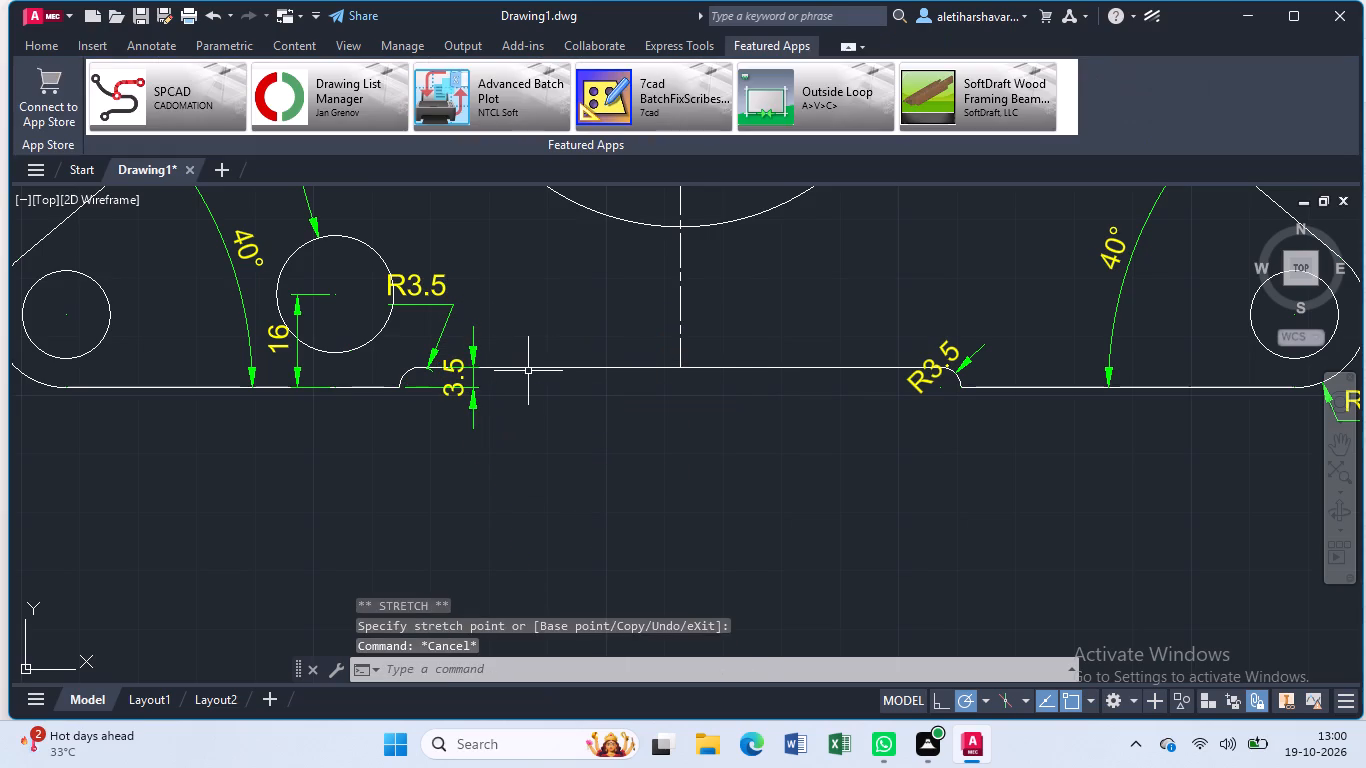
click(455, 377)
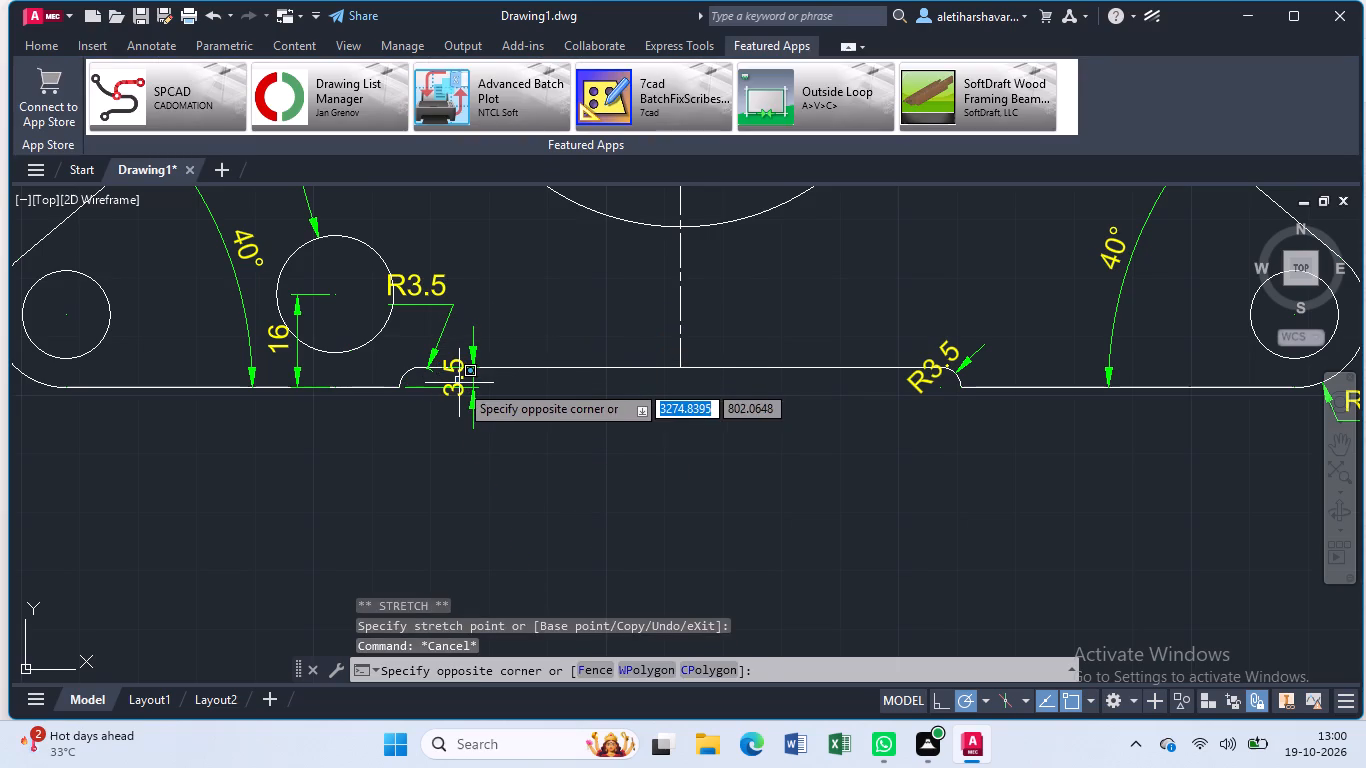
click(459, 385)
key(Escape)
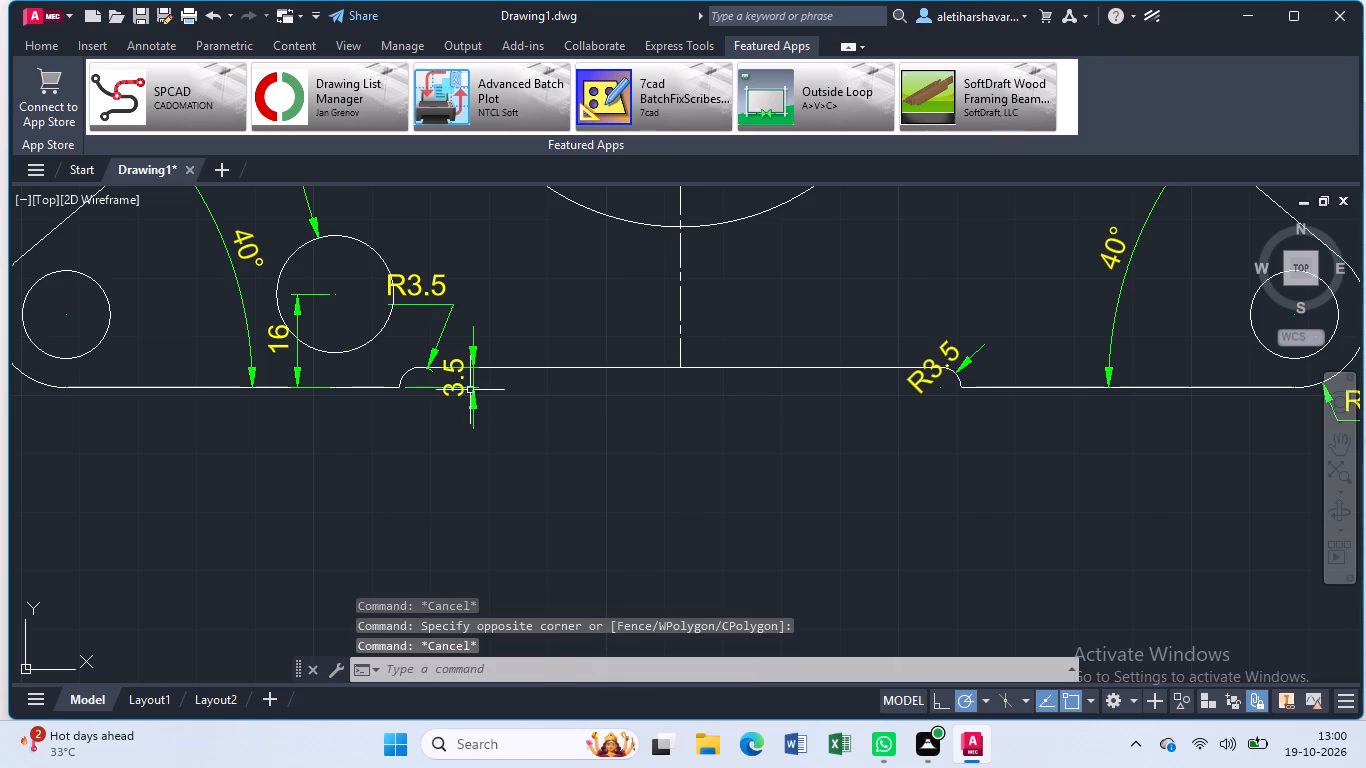
key(Escape)
click(479, 392)
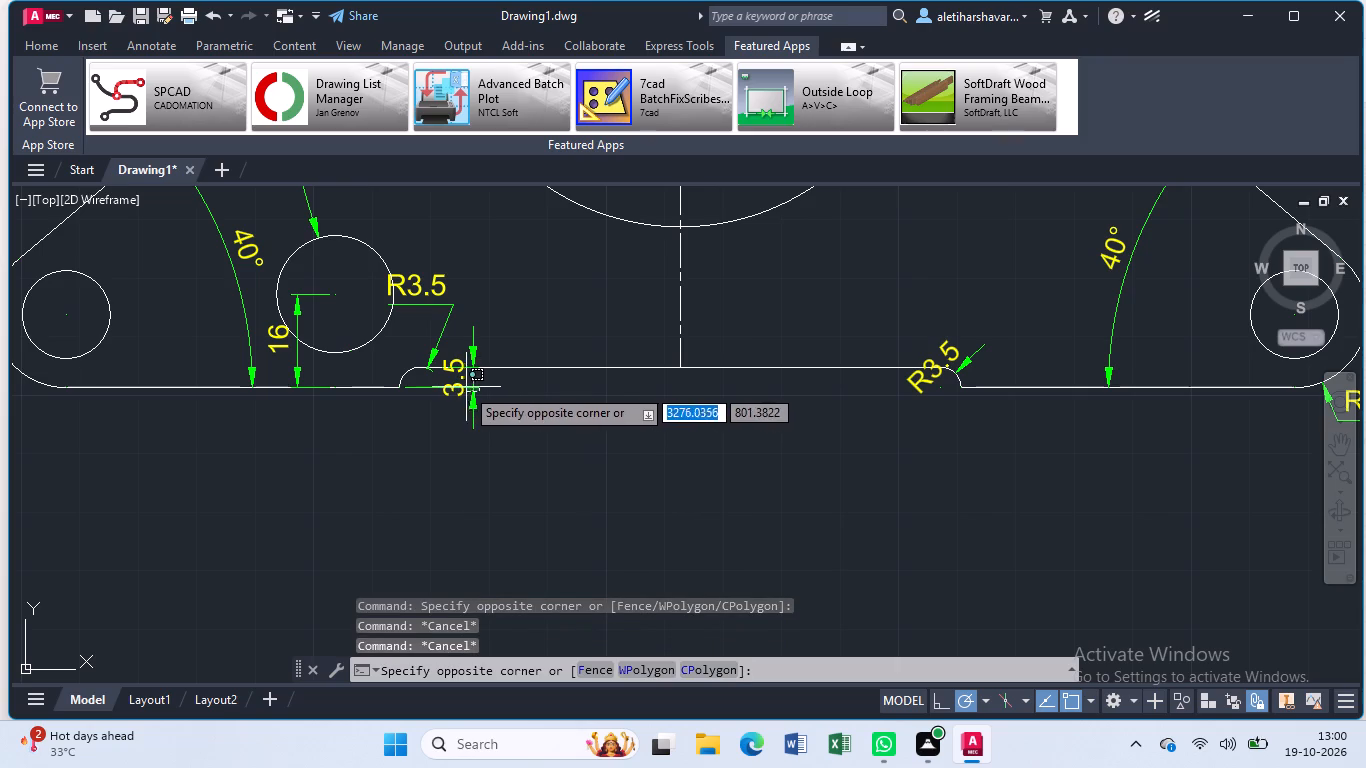
click(465, 387)
click(470, 378)
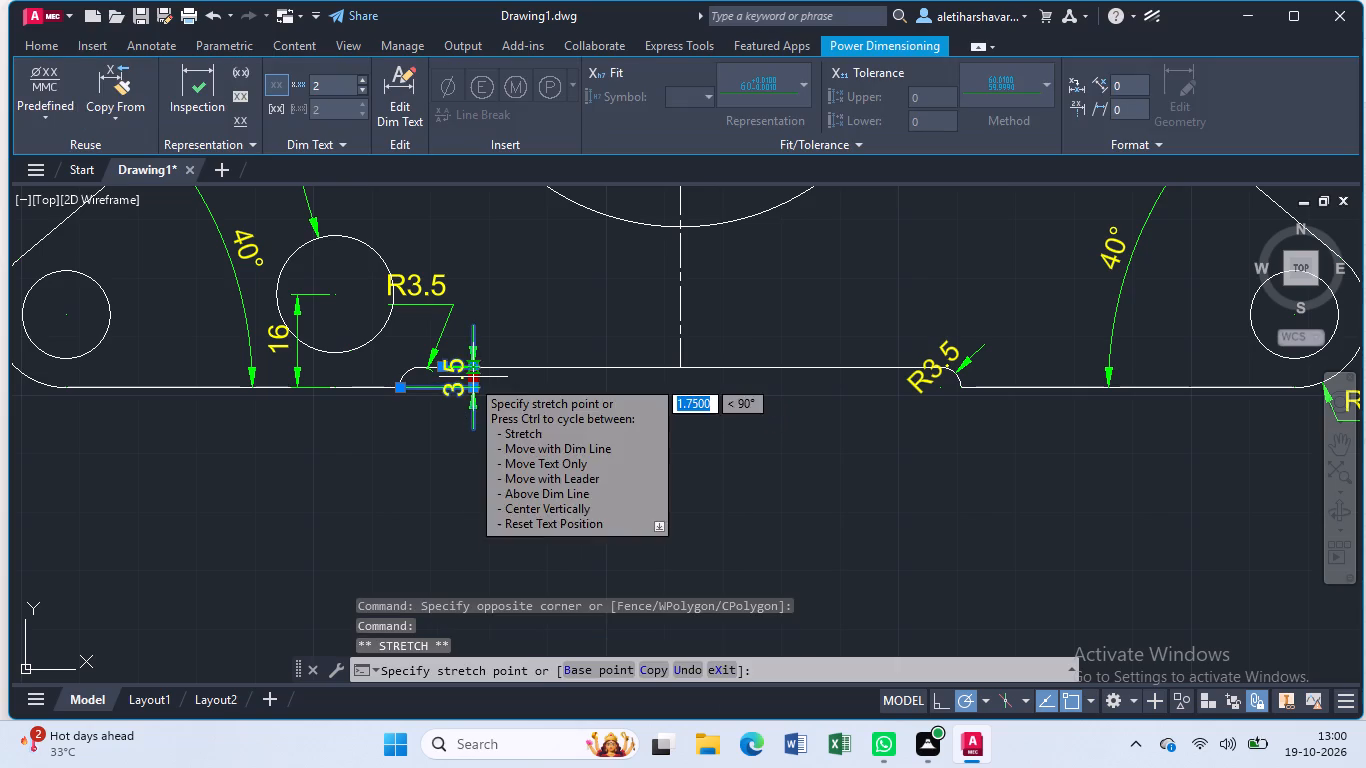
click(472, 403)
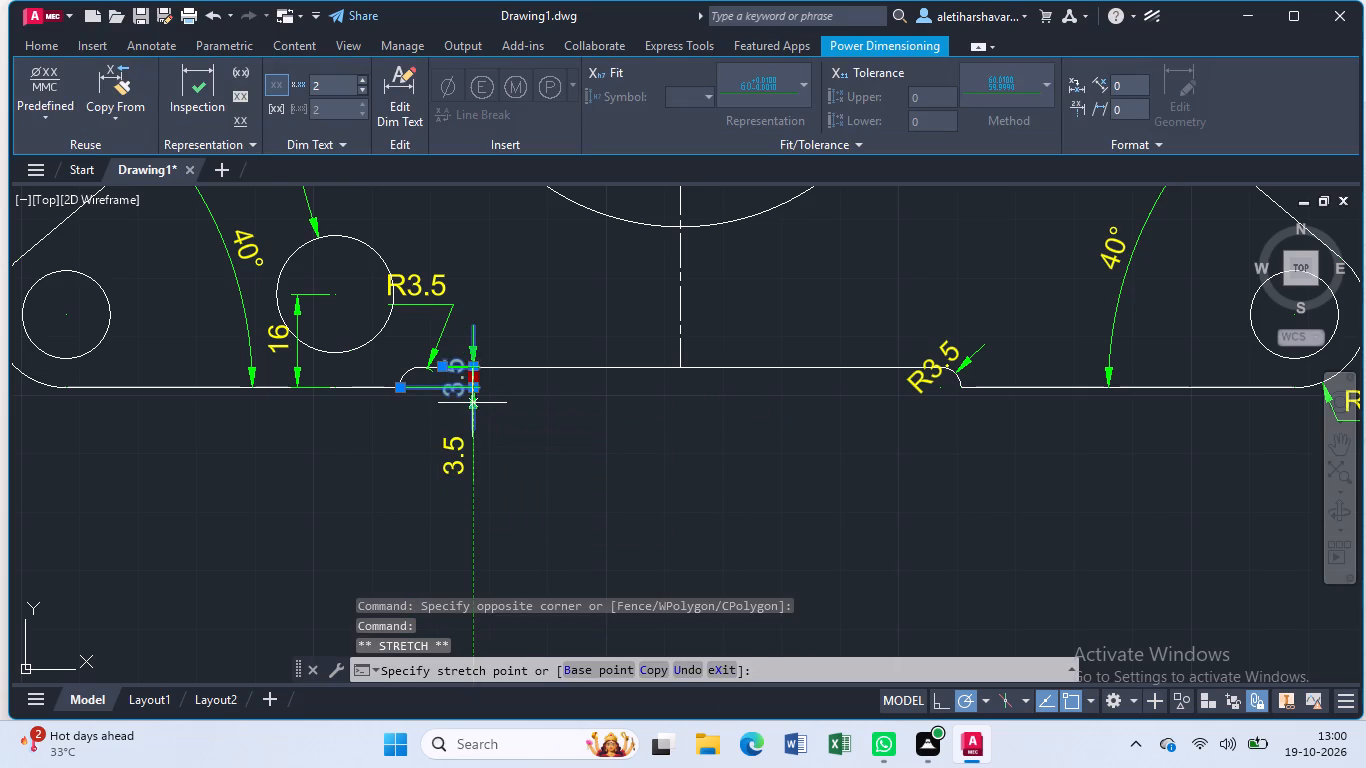
key(Escape)
Add a horizontal dimension below the part from the vertical centreline to the recess corner on the side without the Ø20 hole.
scroll(514, 434, down, 2)
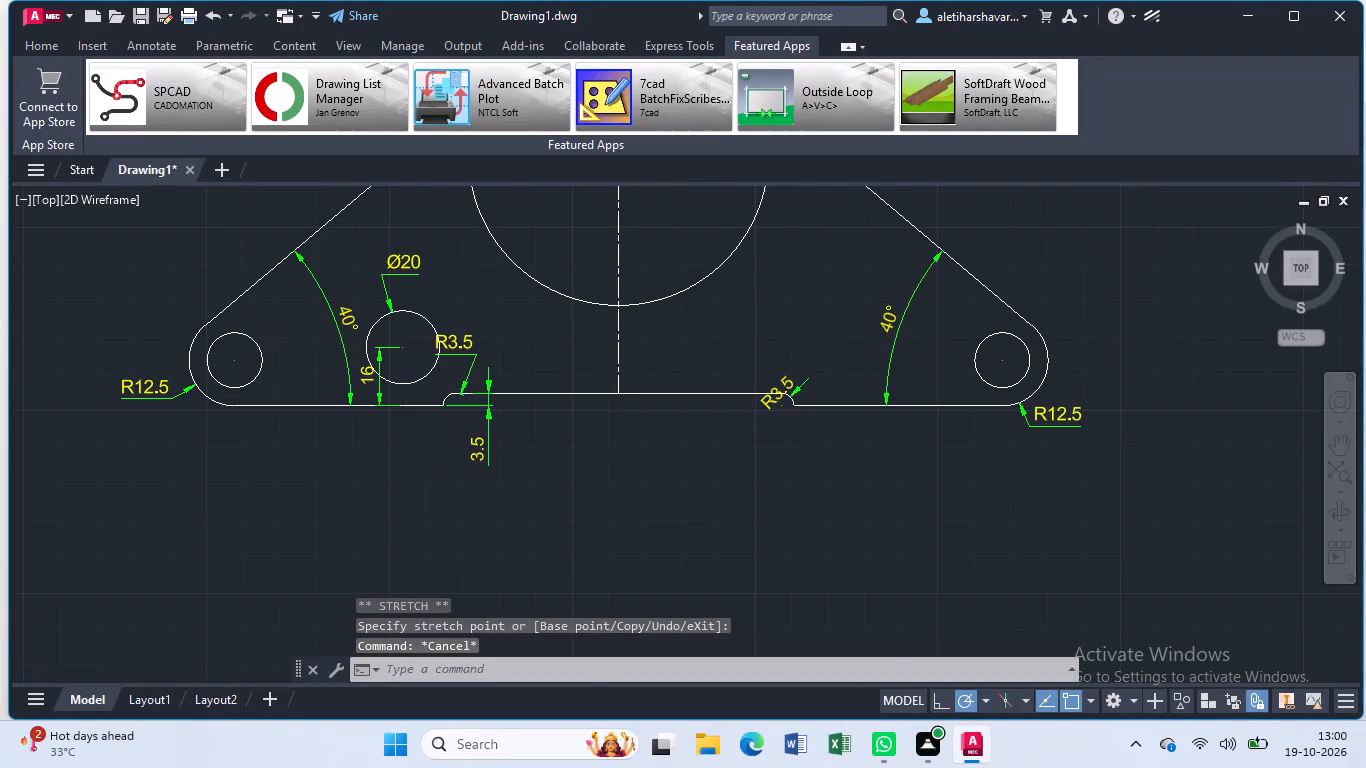
middle_drag(576, 322, 530, 498)
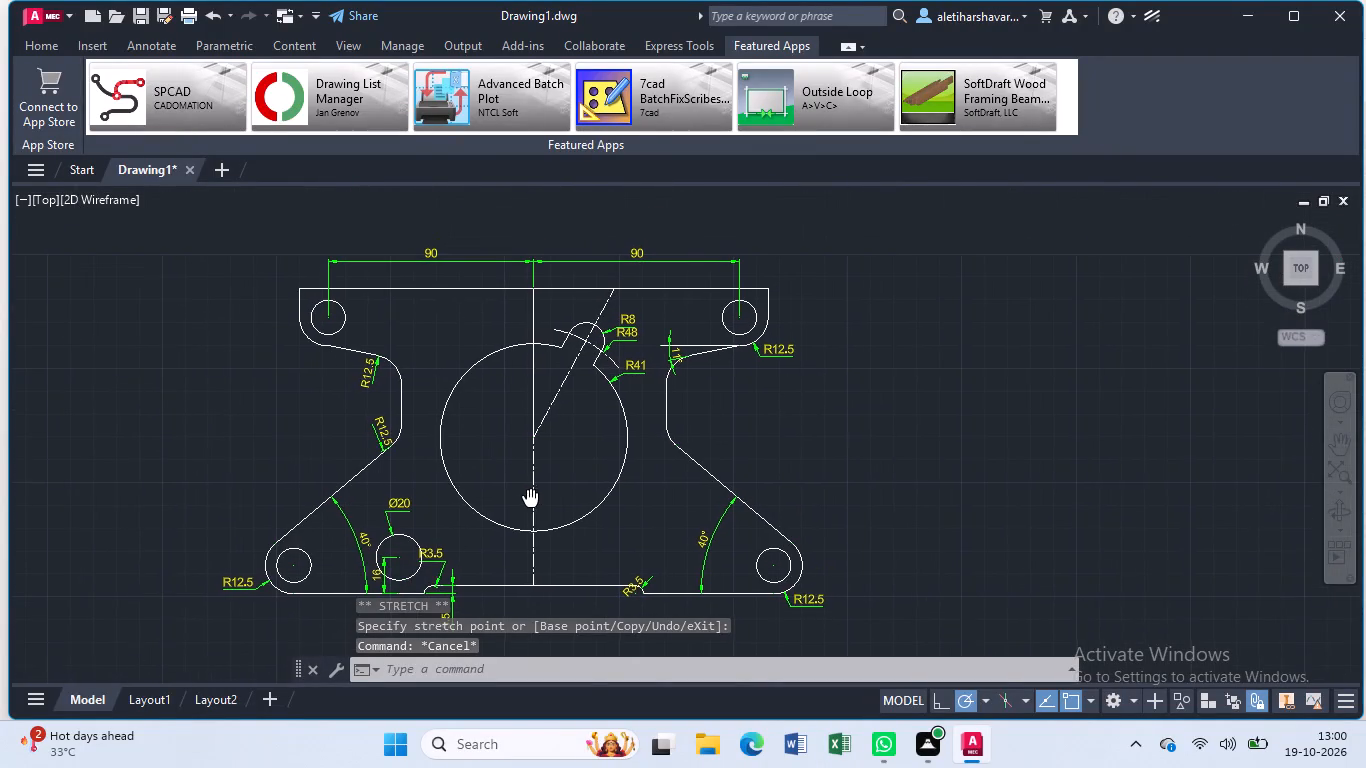
middle_drag(530, 498, 531, 498)
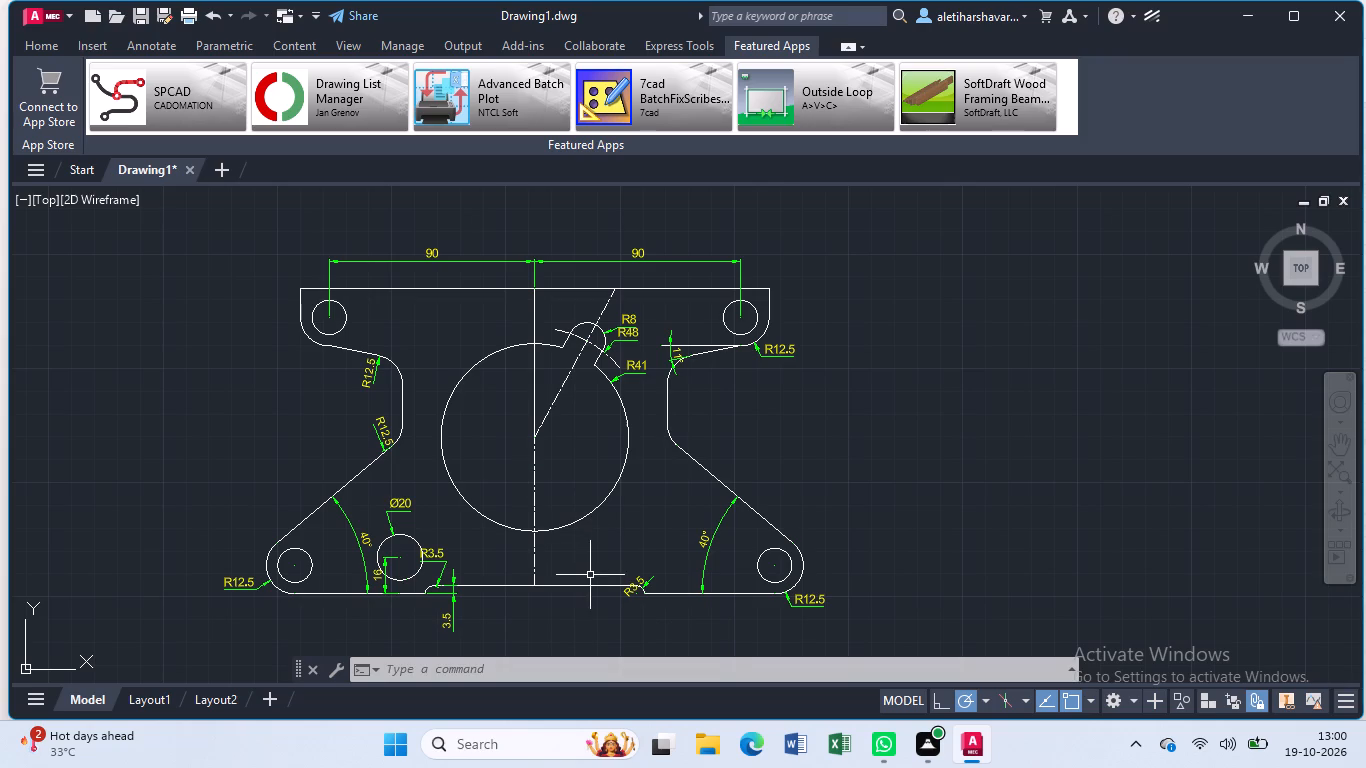
middle_drag(590, 575, 580, 550)
middle_drag(576, 487, 576, 442)
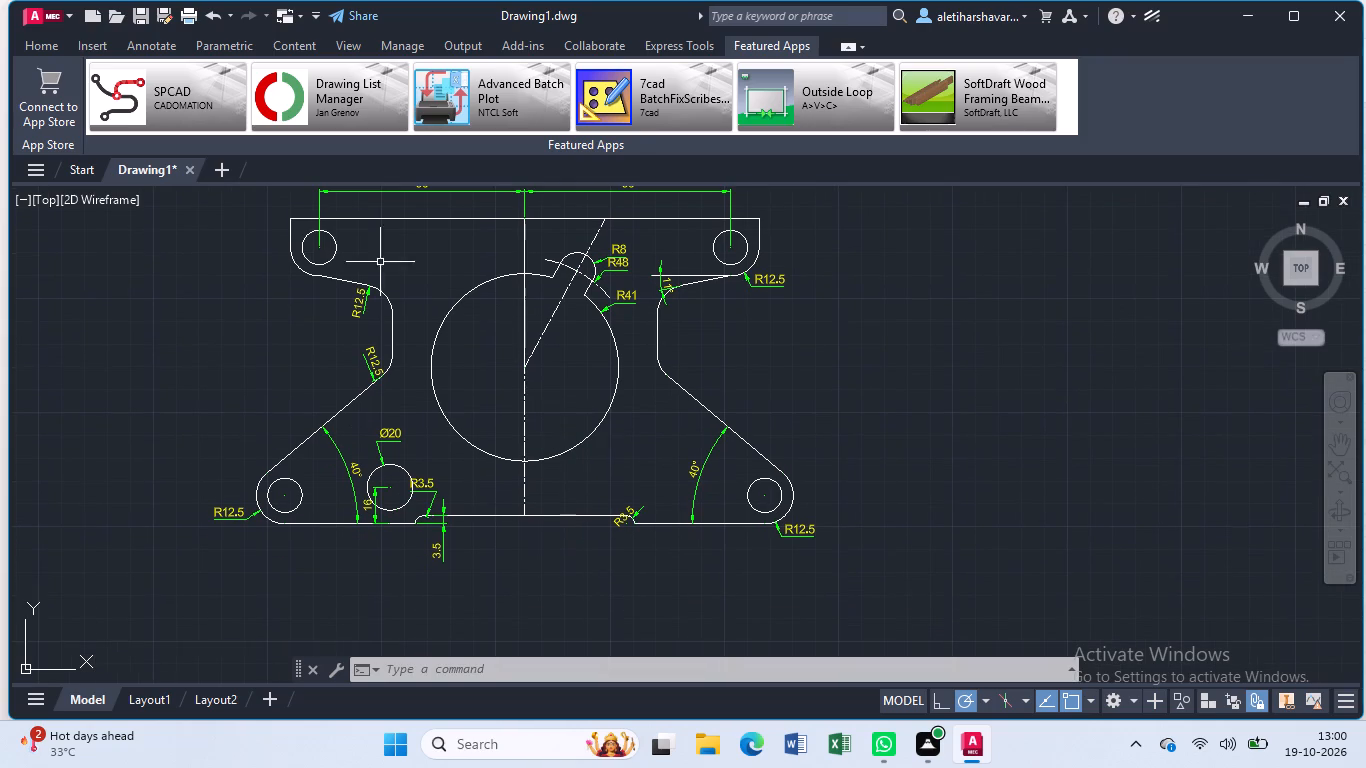
key(Escape)
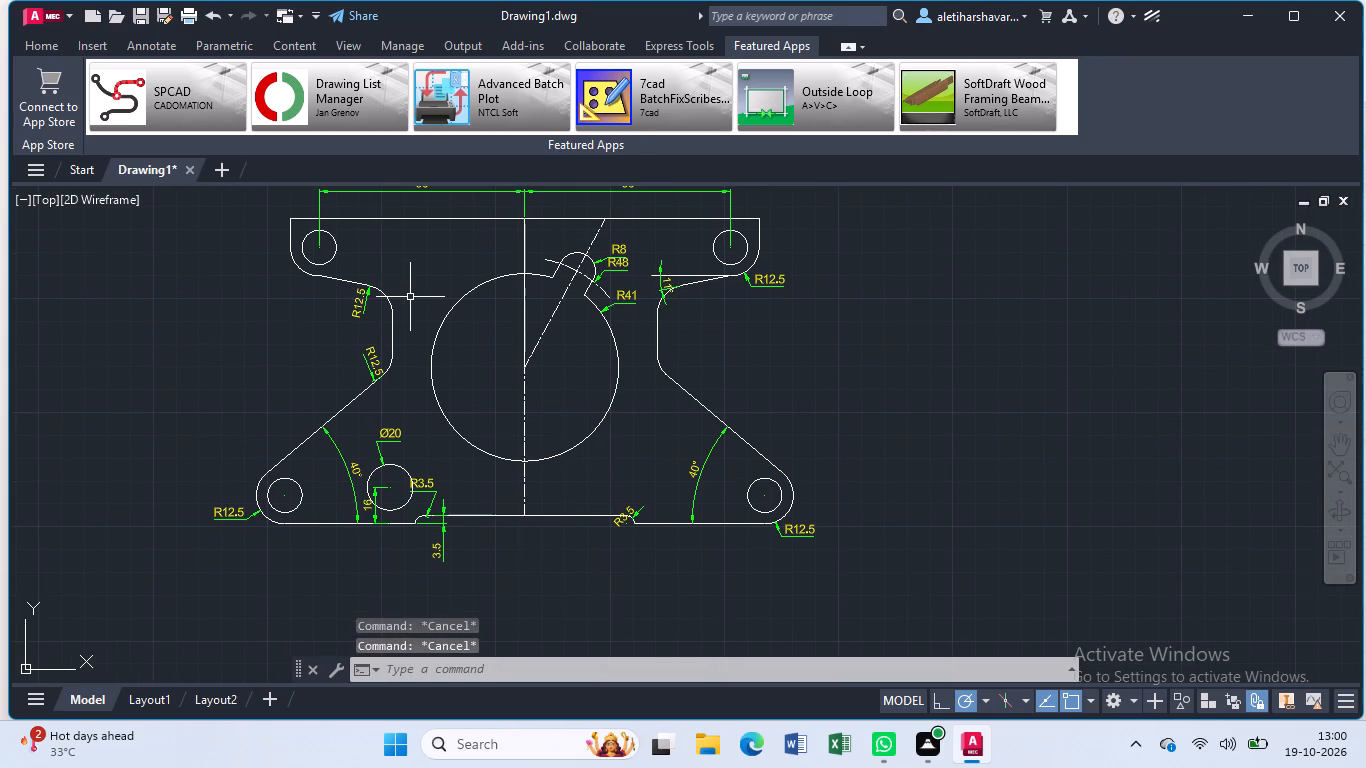
key(Escape)
click(56, 48)
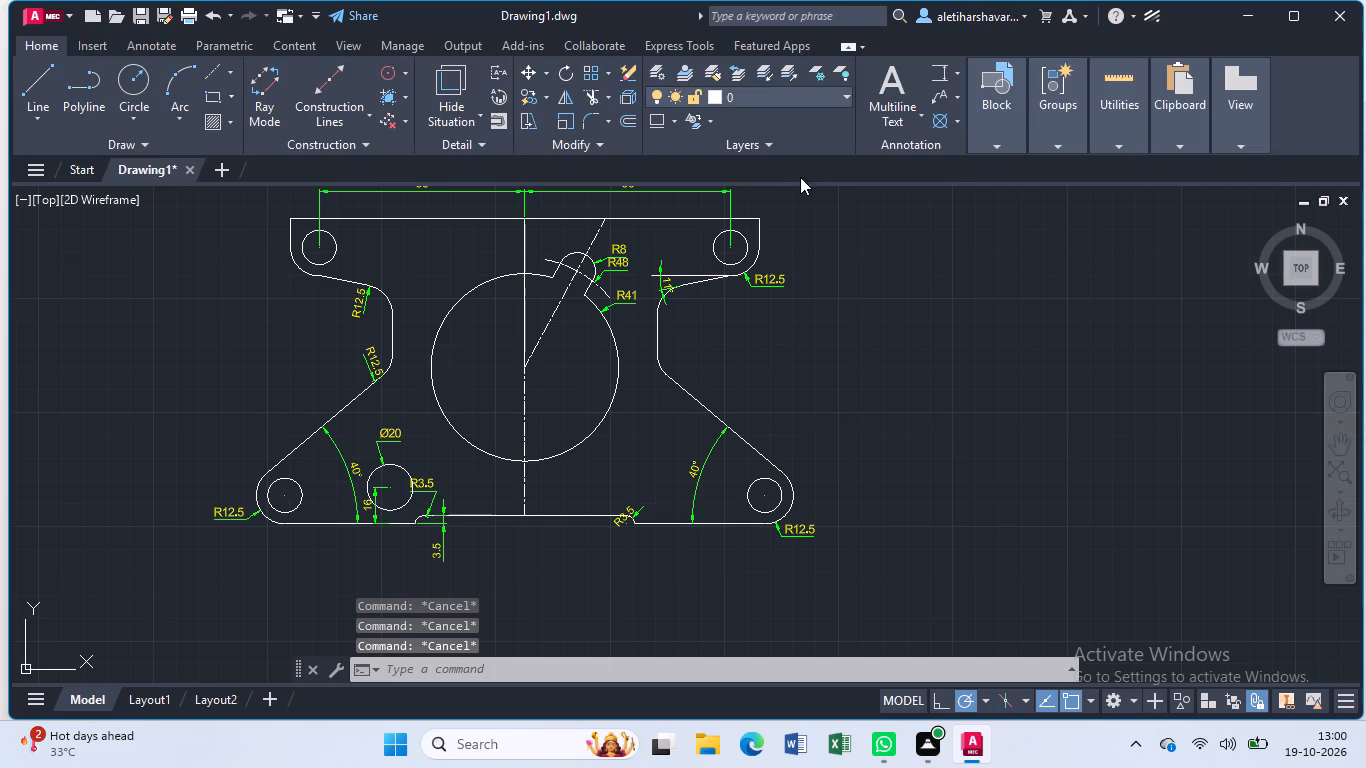
click(958, 70)
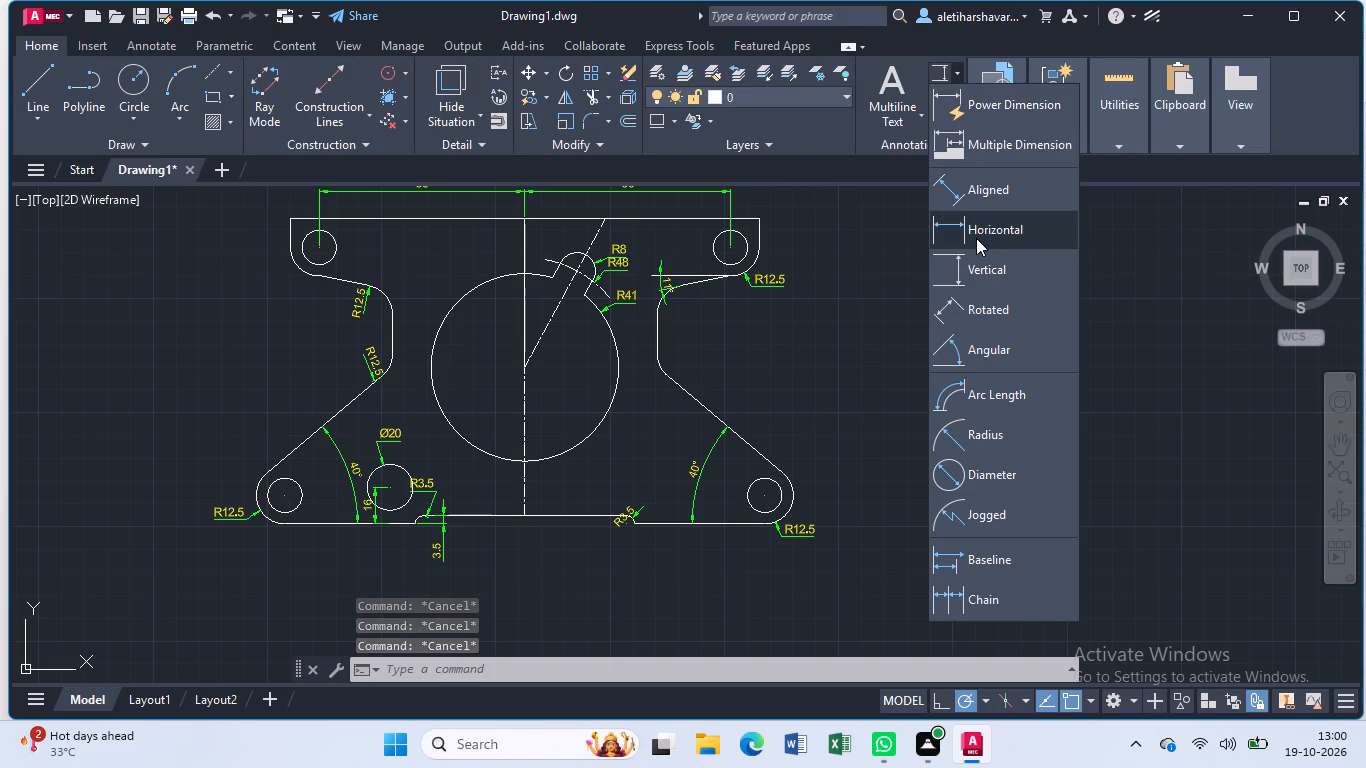
click(978, 232)
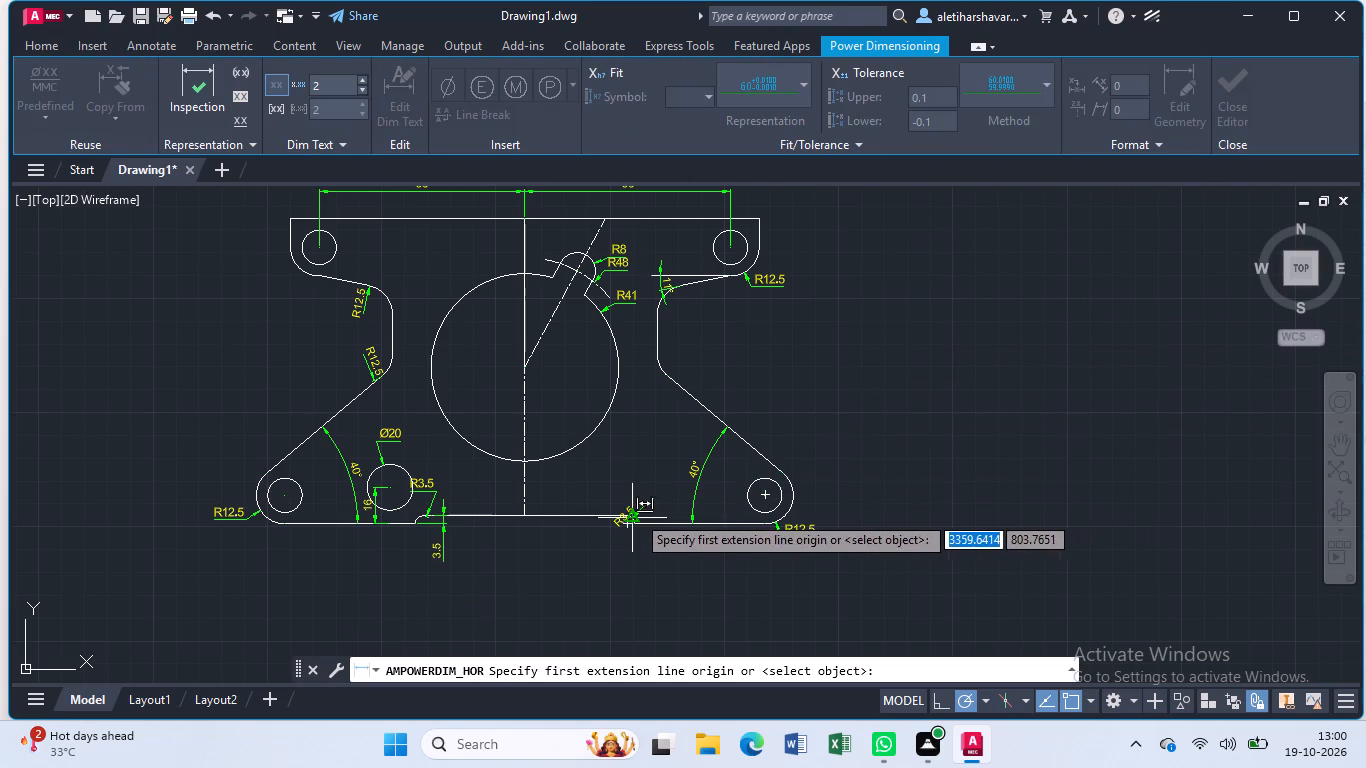
middle_drag(524, 508, 524, 325)
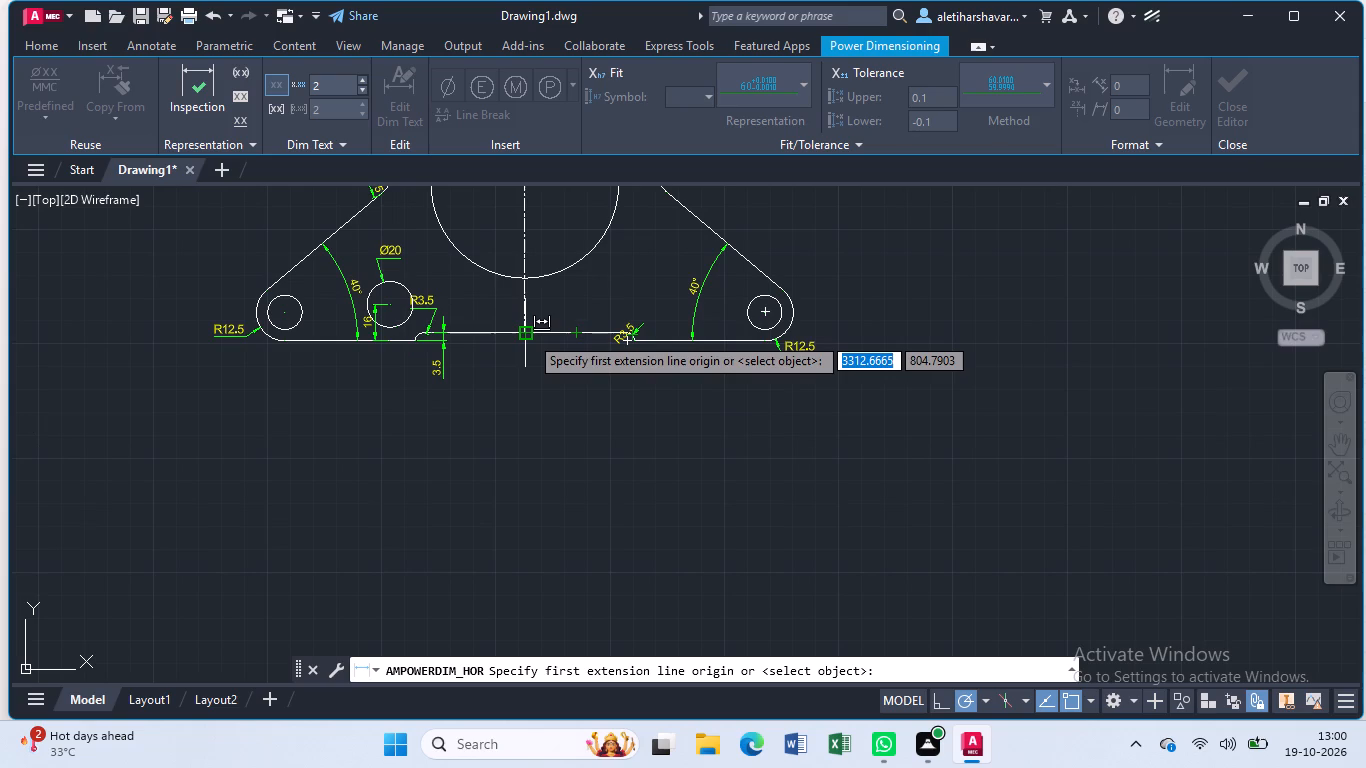
click(527, 332)
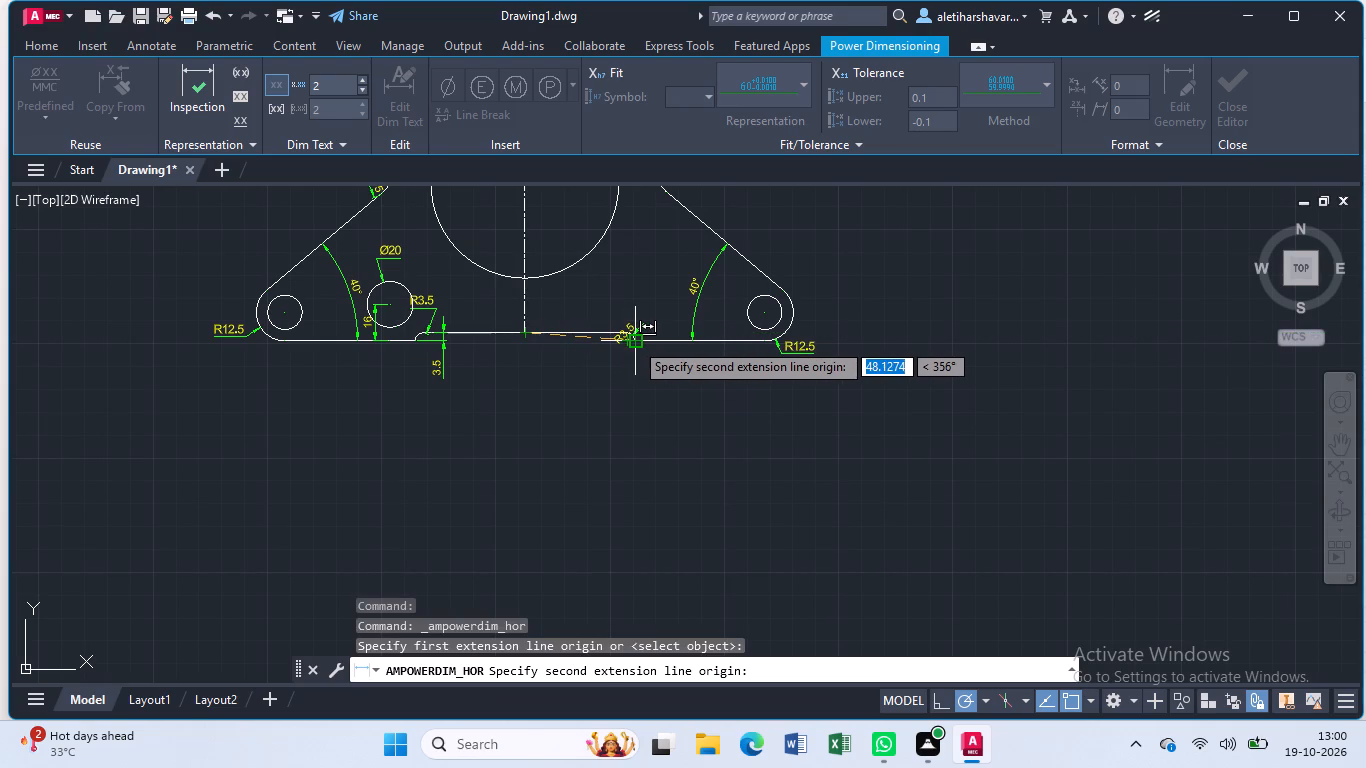
click(635, 341)
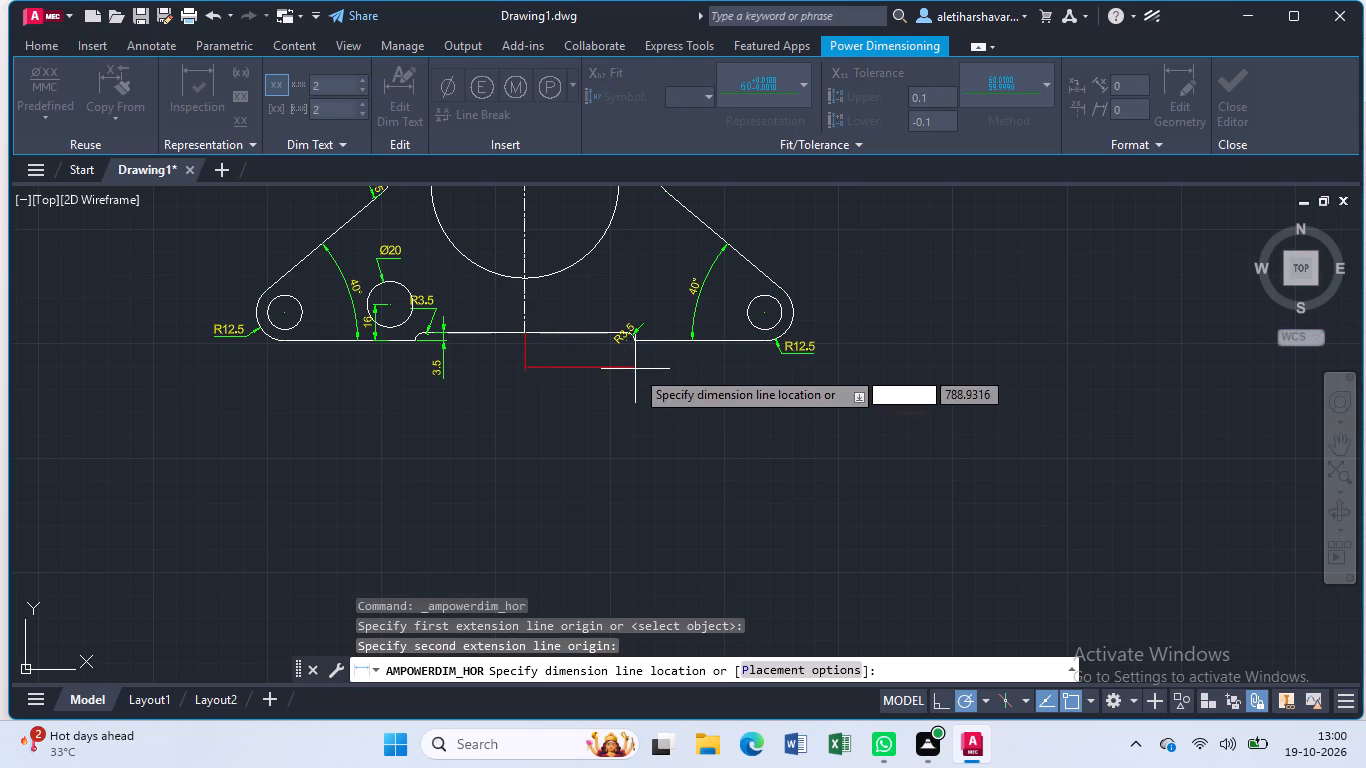
click(631, 390)
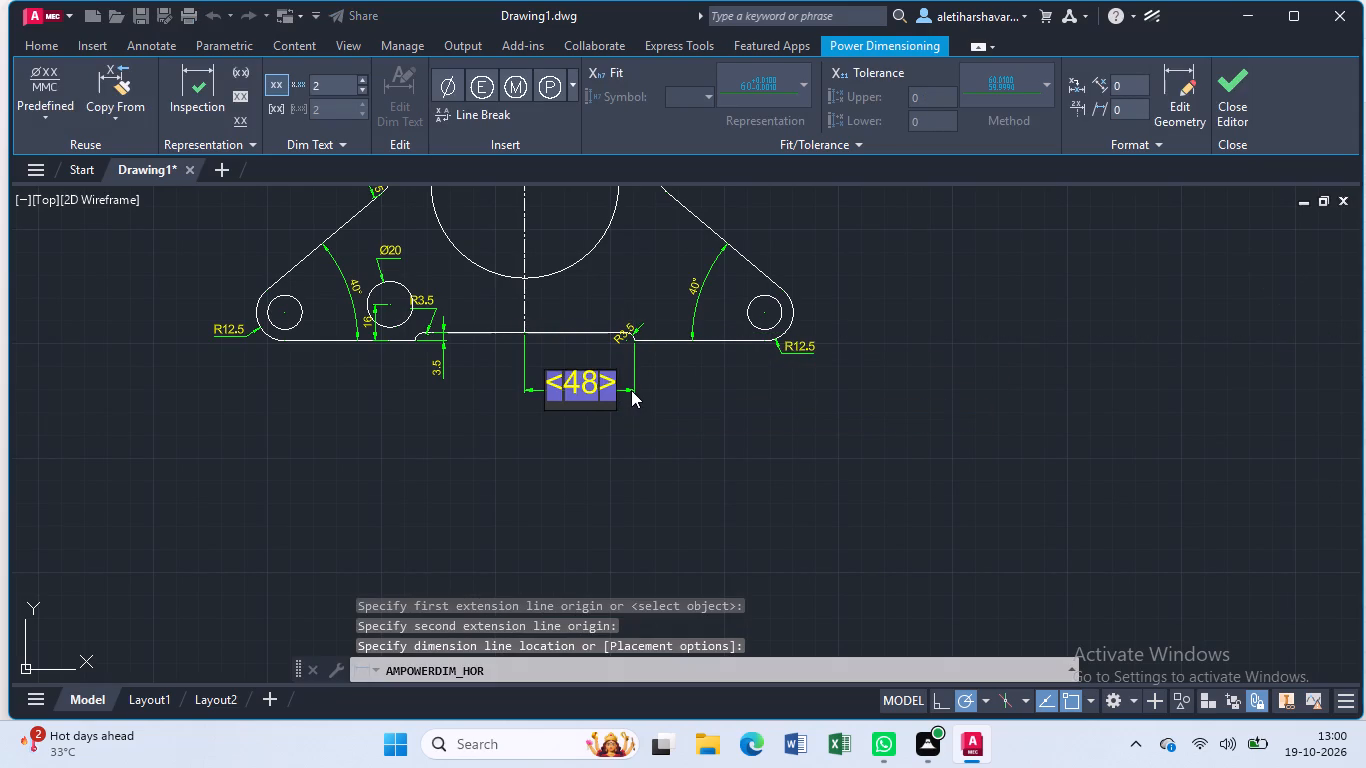
key(Return)
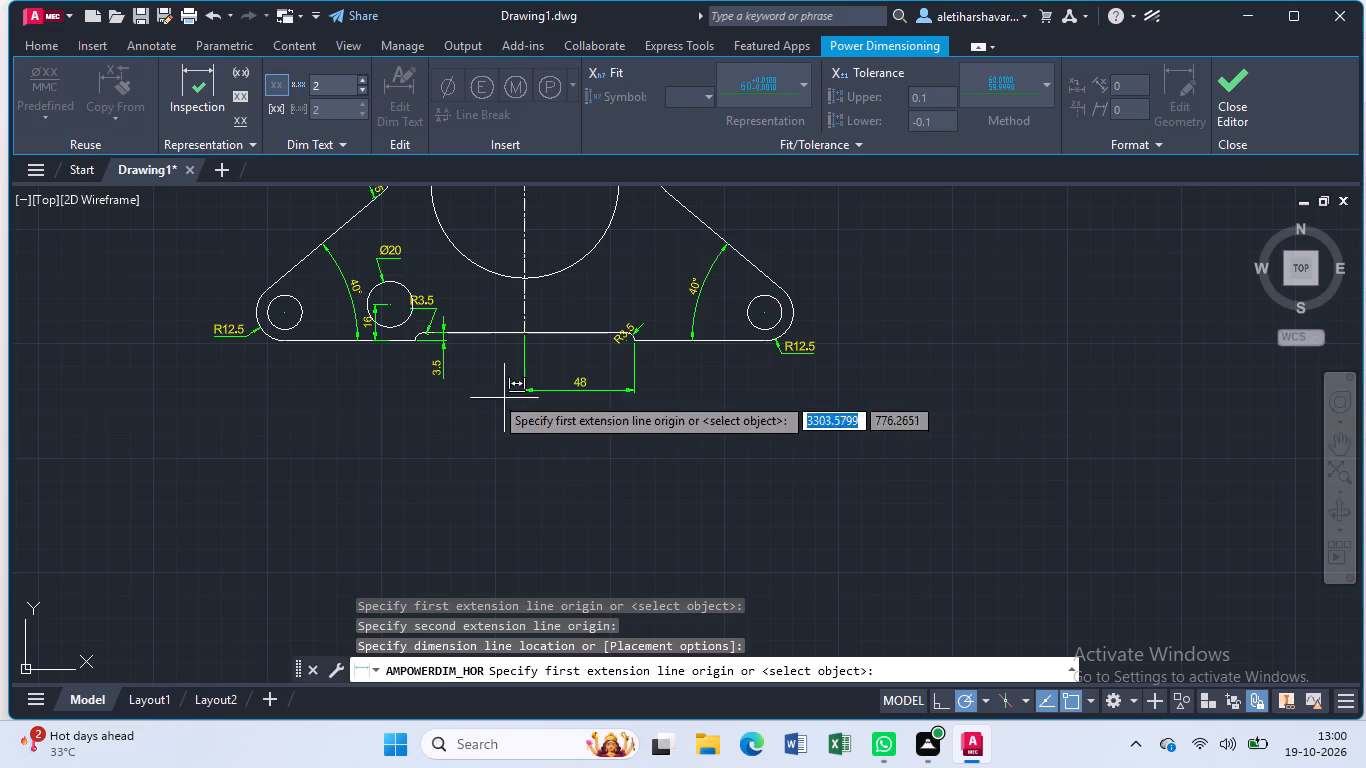
Add the matching horizontal dimension from the recess corner near the Ø20 hole to the centreline, in line with the first recess dimension.
click(412, 347)
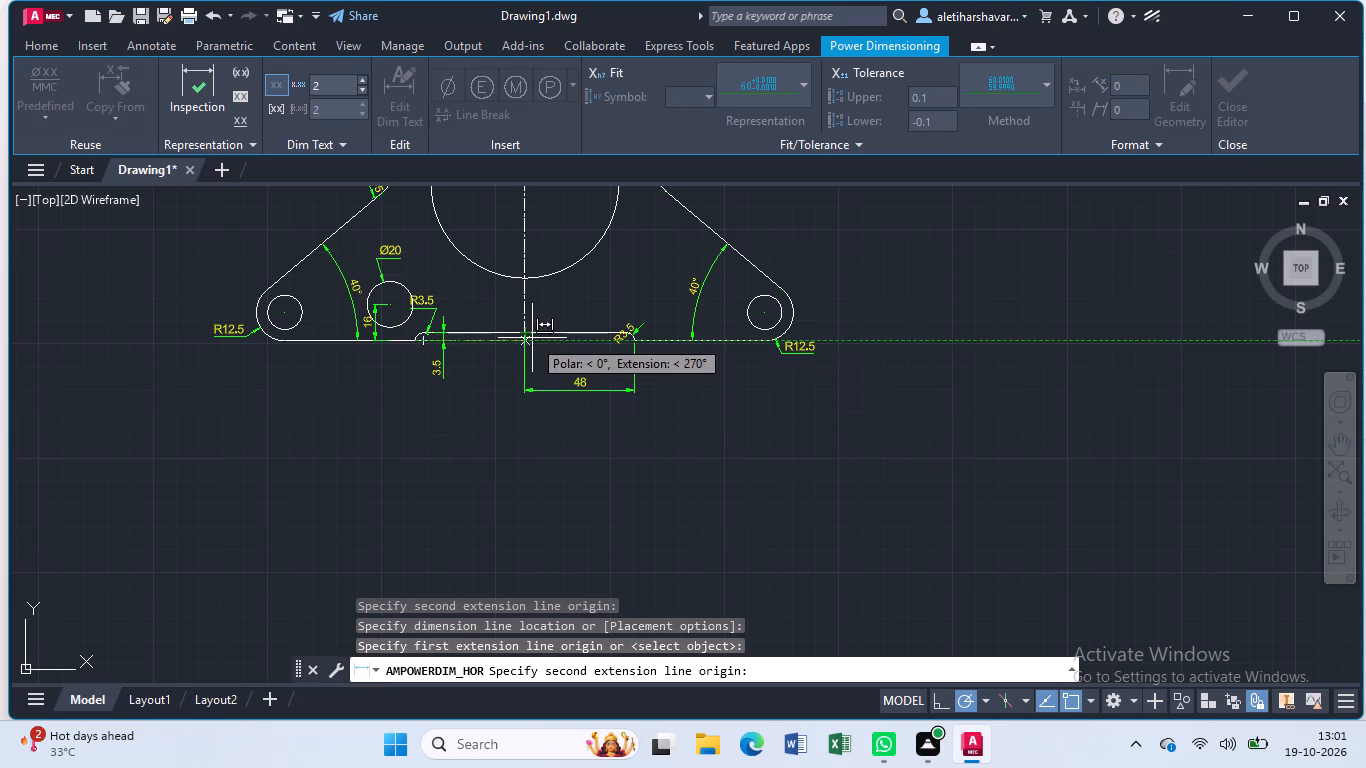
click(527, 336)
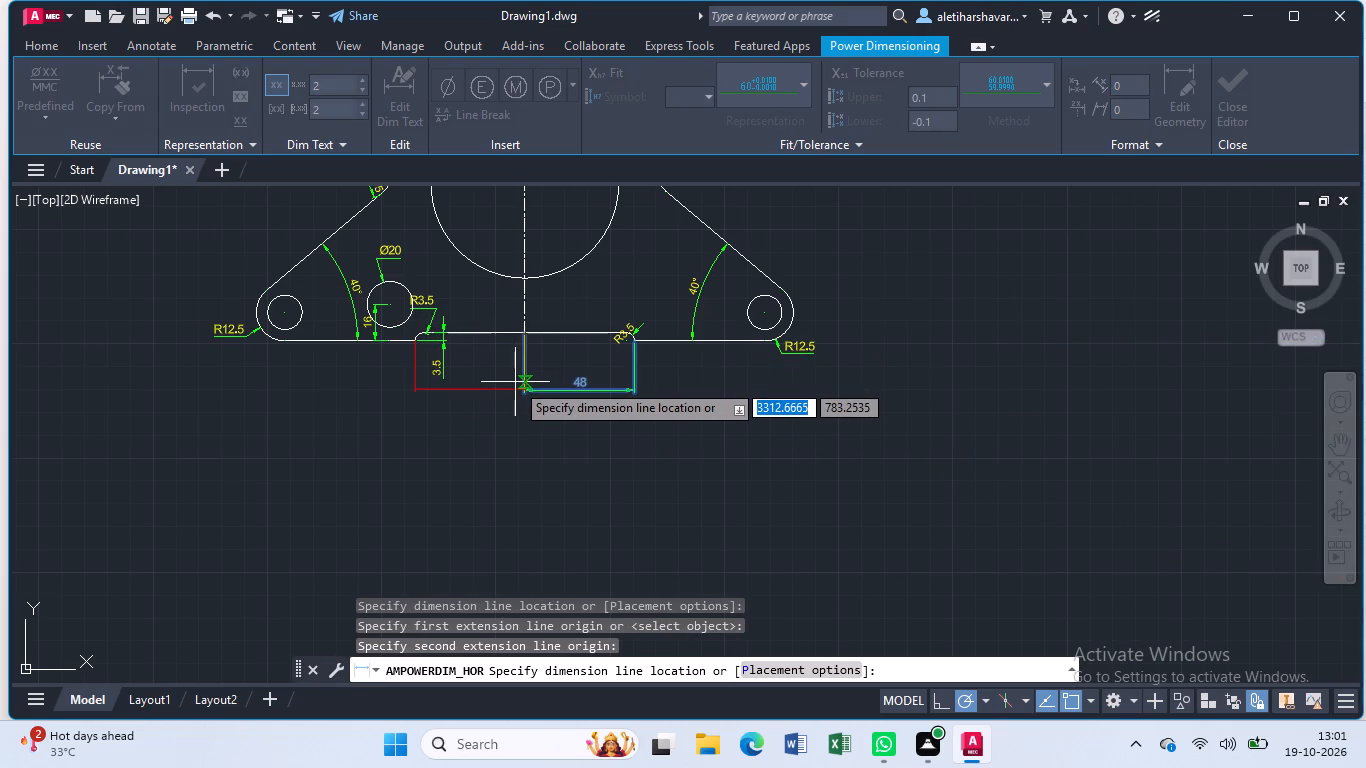
click(516, 385)
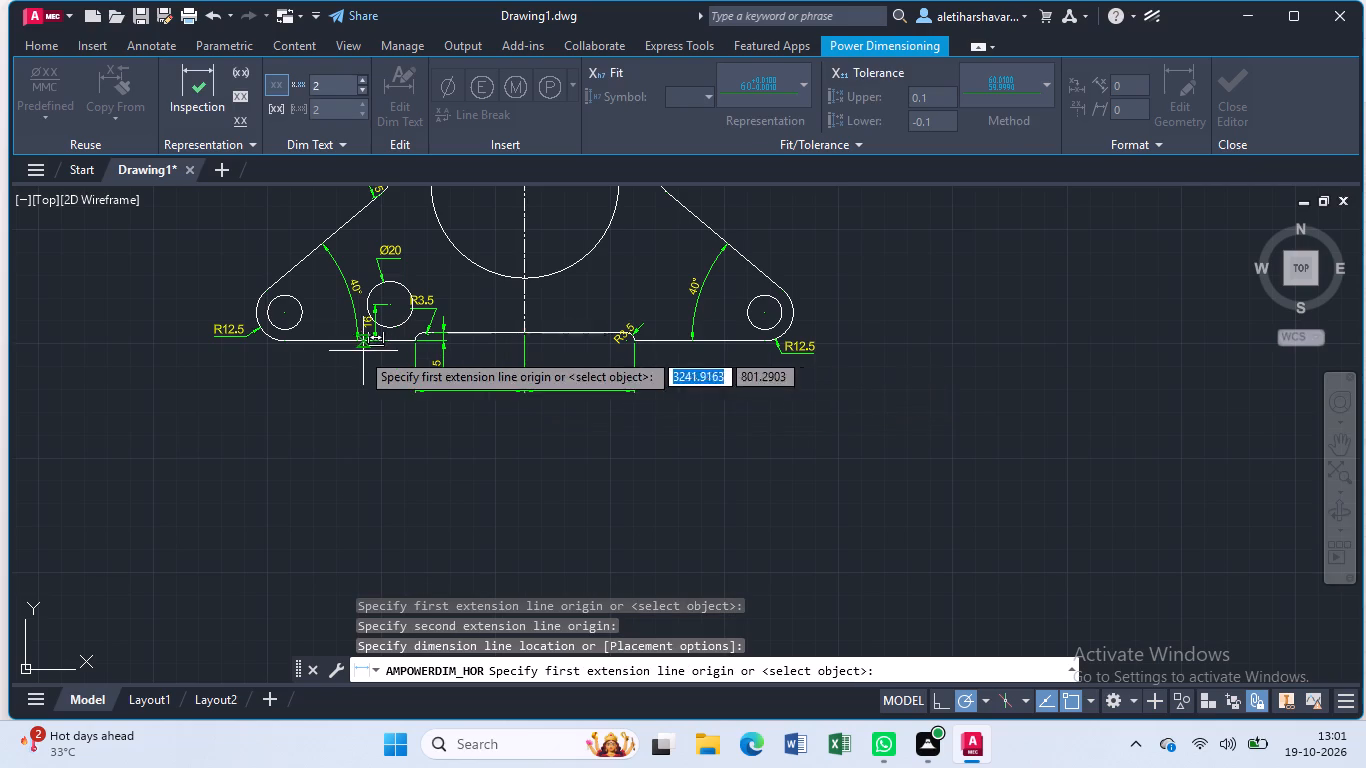
Add a horizontal dimension from the lower corner hole's centre on the Ø20 hole's side to the centreline, below the recess dimensions.
click(279, 315)
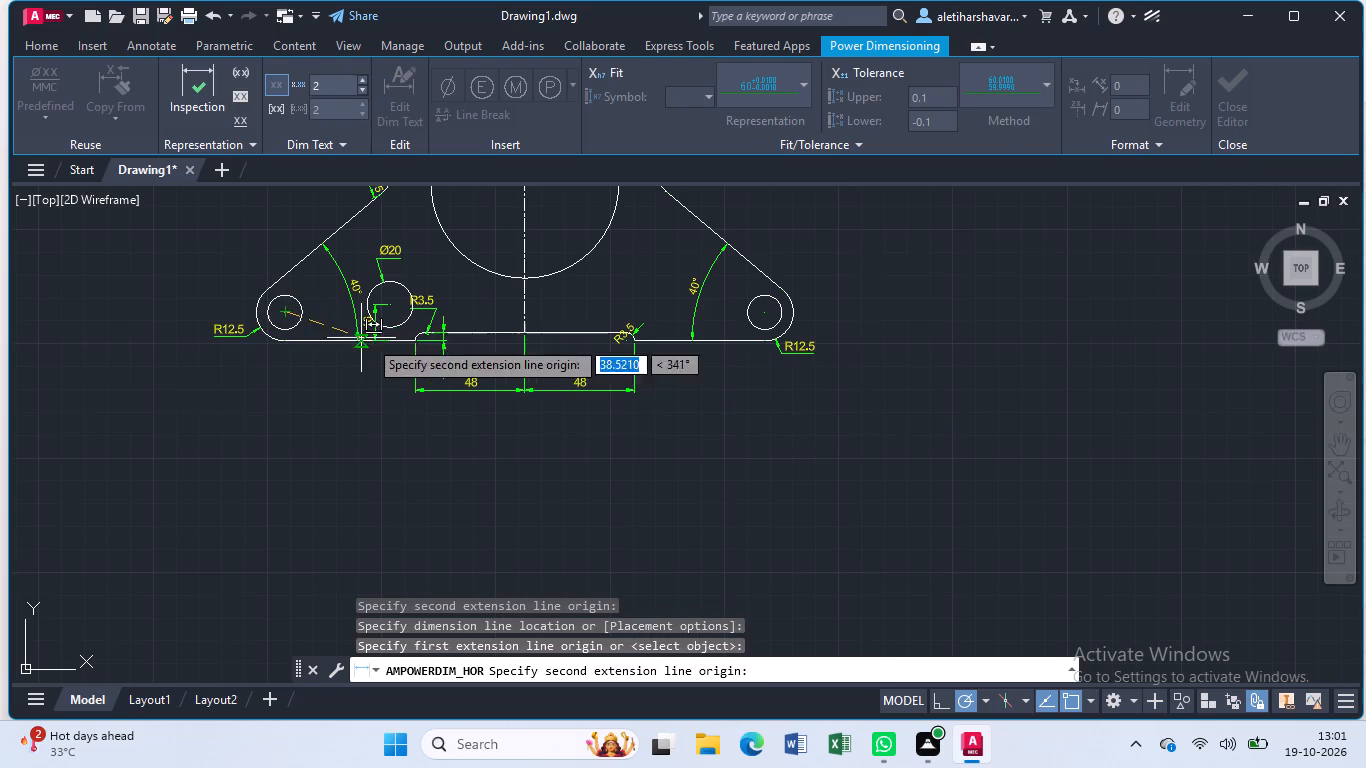
click(525, 335)
click(506, 403)
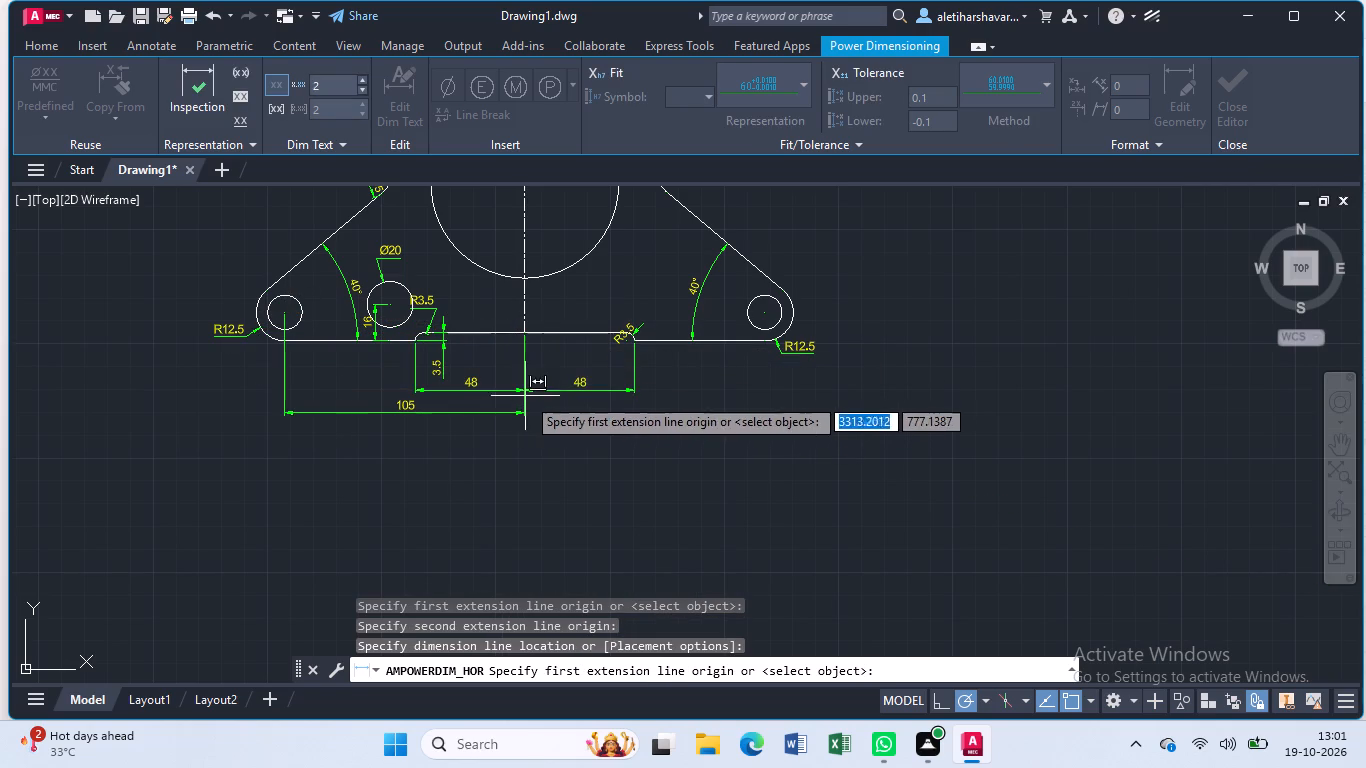
Add the matching horizontal dimension from the centreline to the other lower corner hole's centre, in line with the 105 dimension.
click(523, 333)
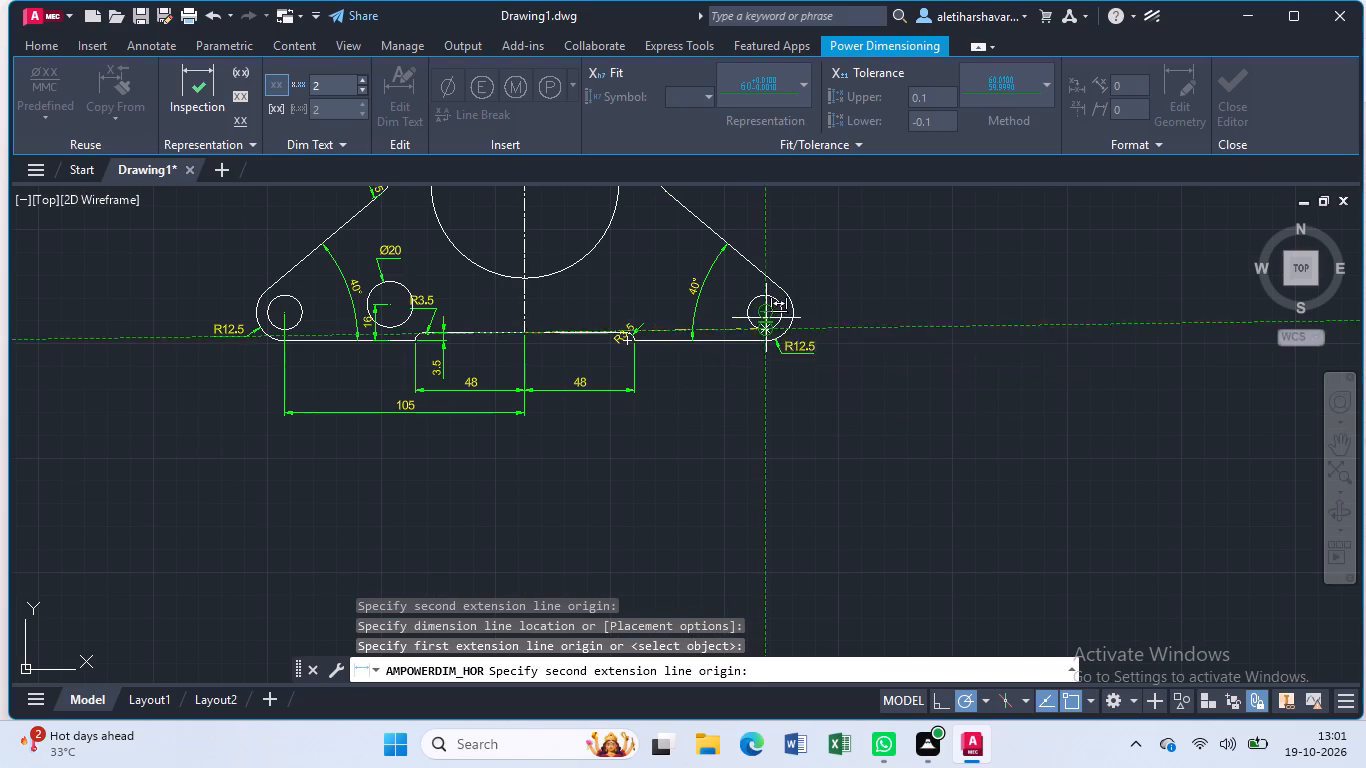
click(766, 318)
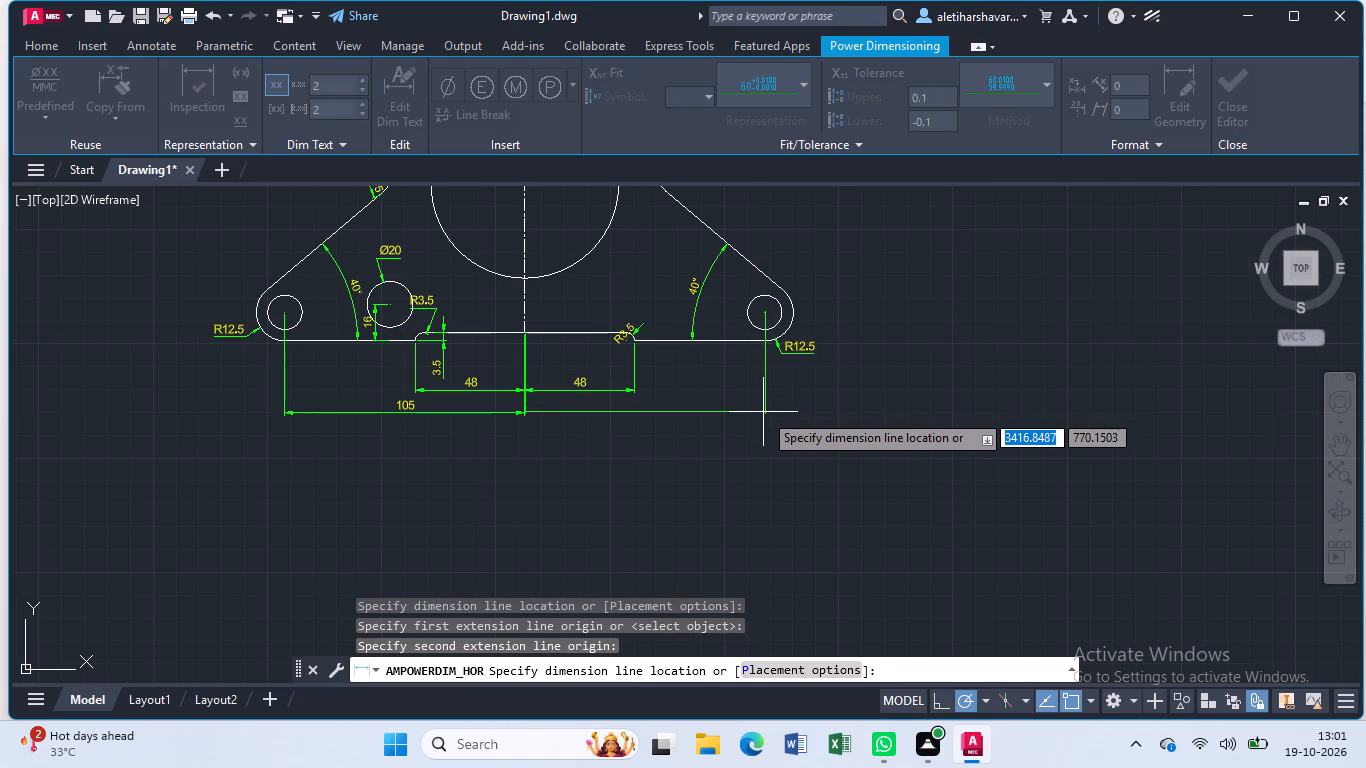
click(763, 412)
scroll(793, 370, down, 1)
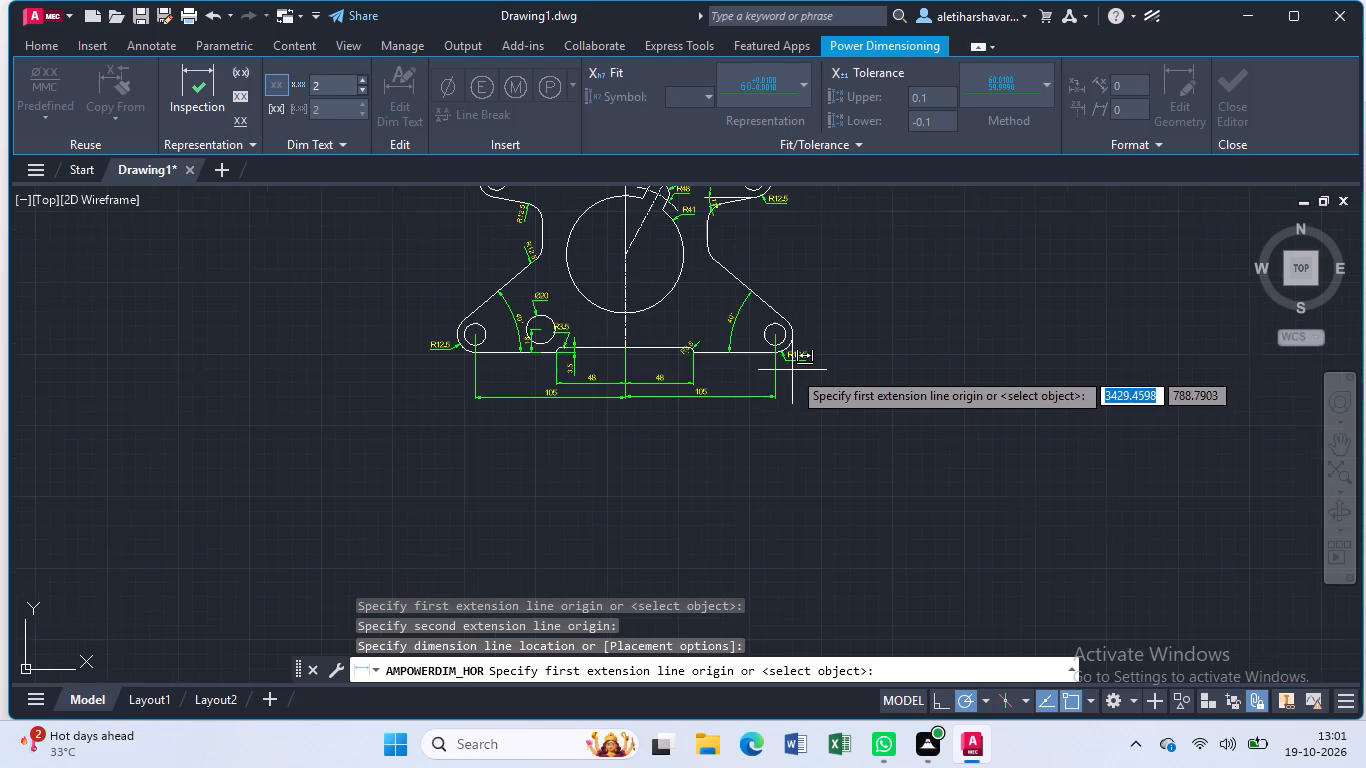
scroll(779, 373, down, 1)
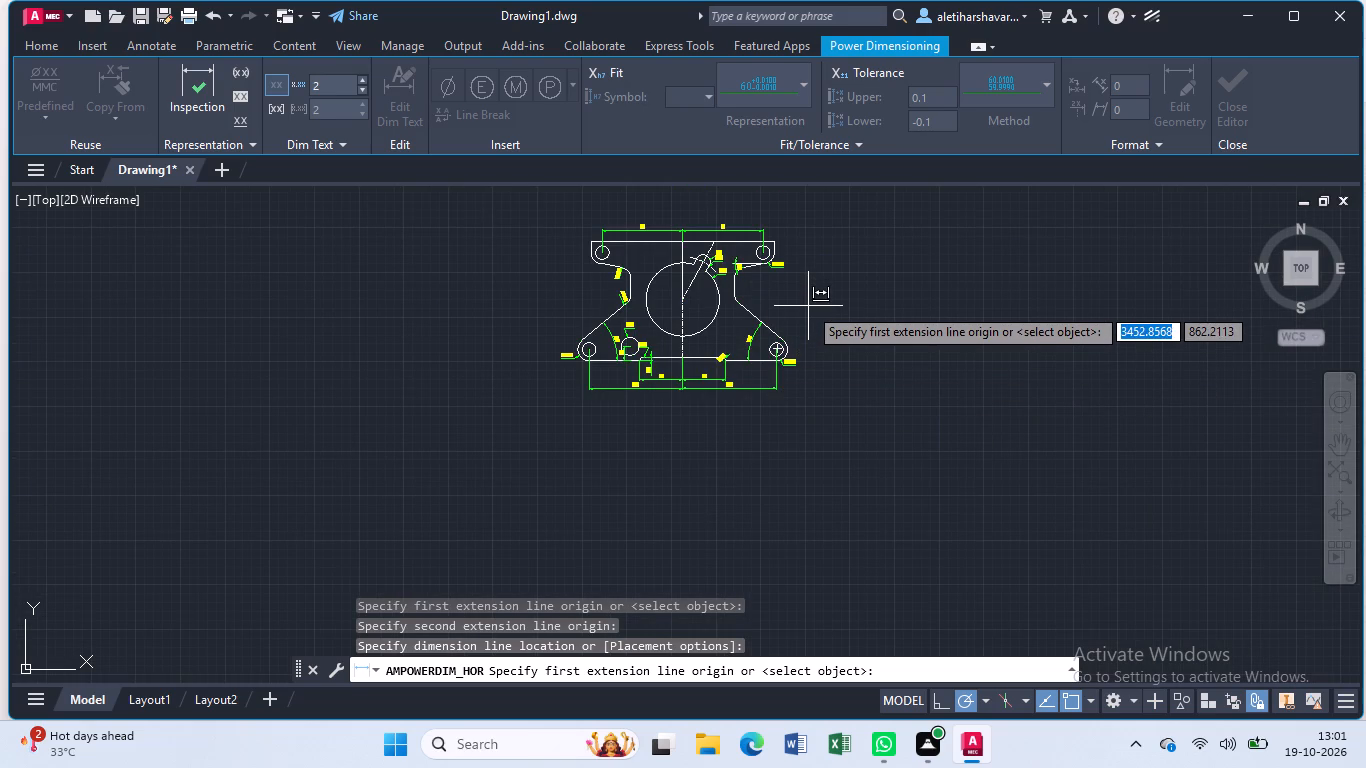
key(Escape)
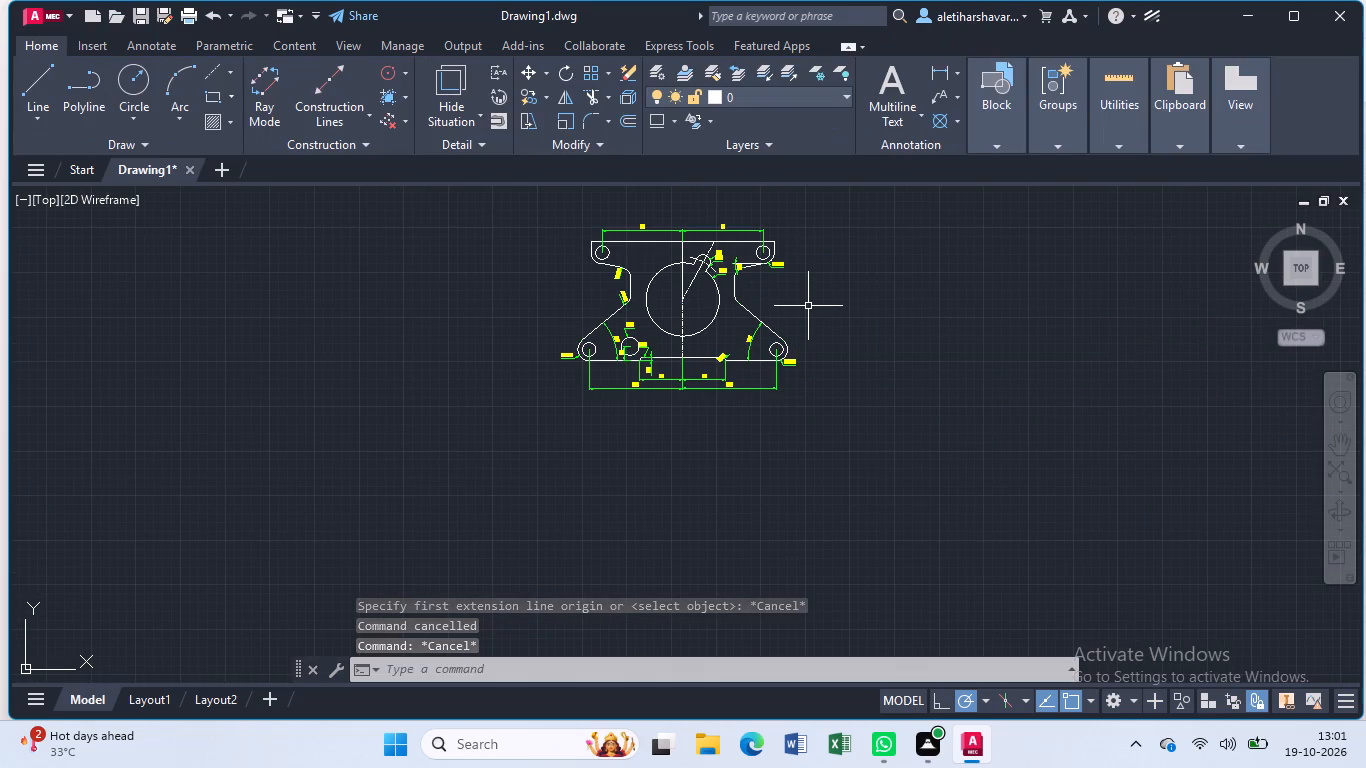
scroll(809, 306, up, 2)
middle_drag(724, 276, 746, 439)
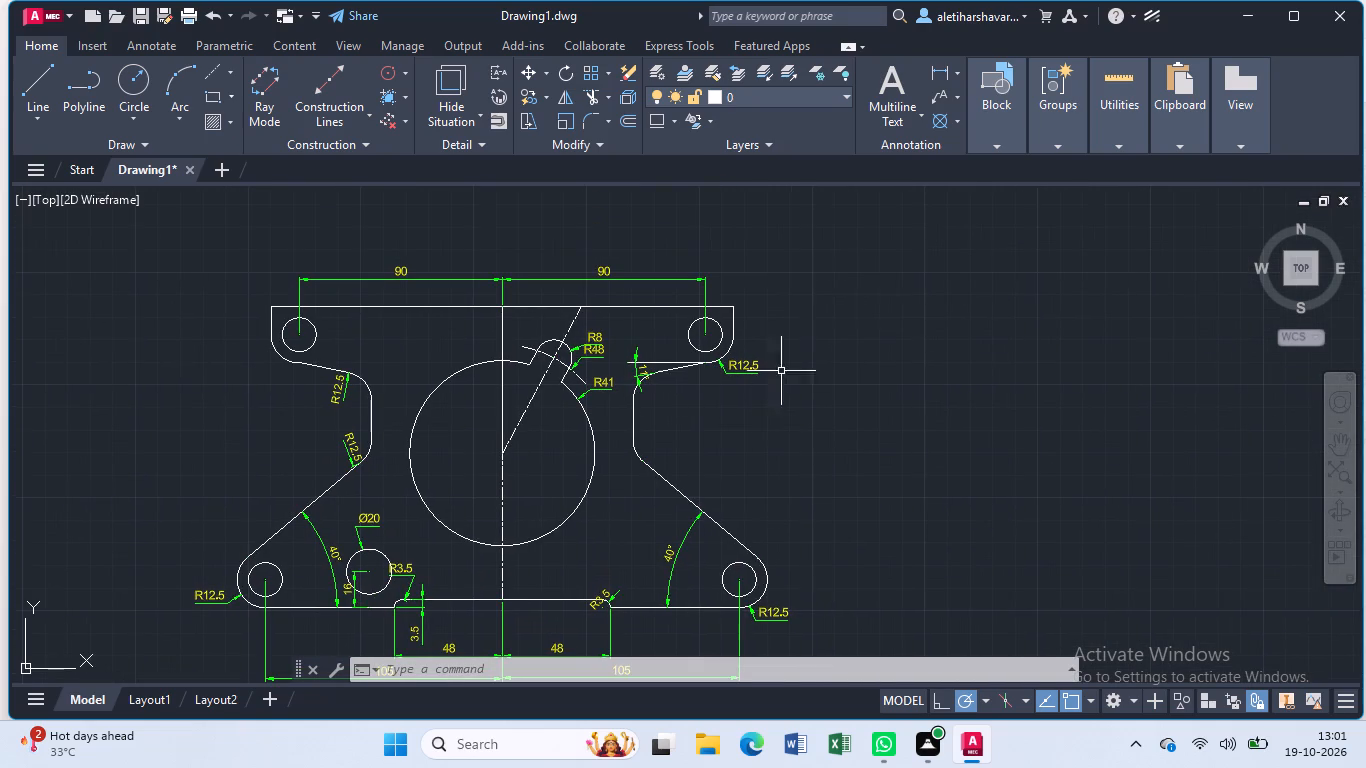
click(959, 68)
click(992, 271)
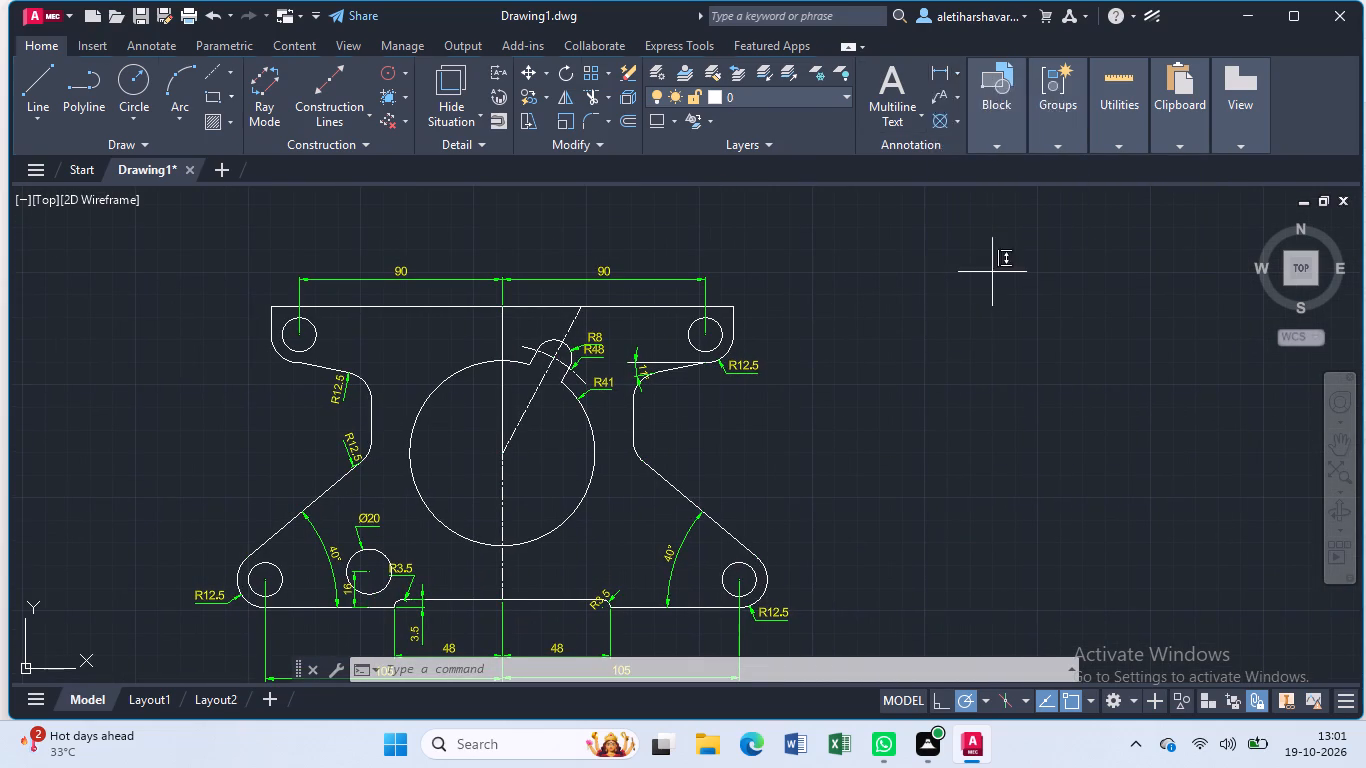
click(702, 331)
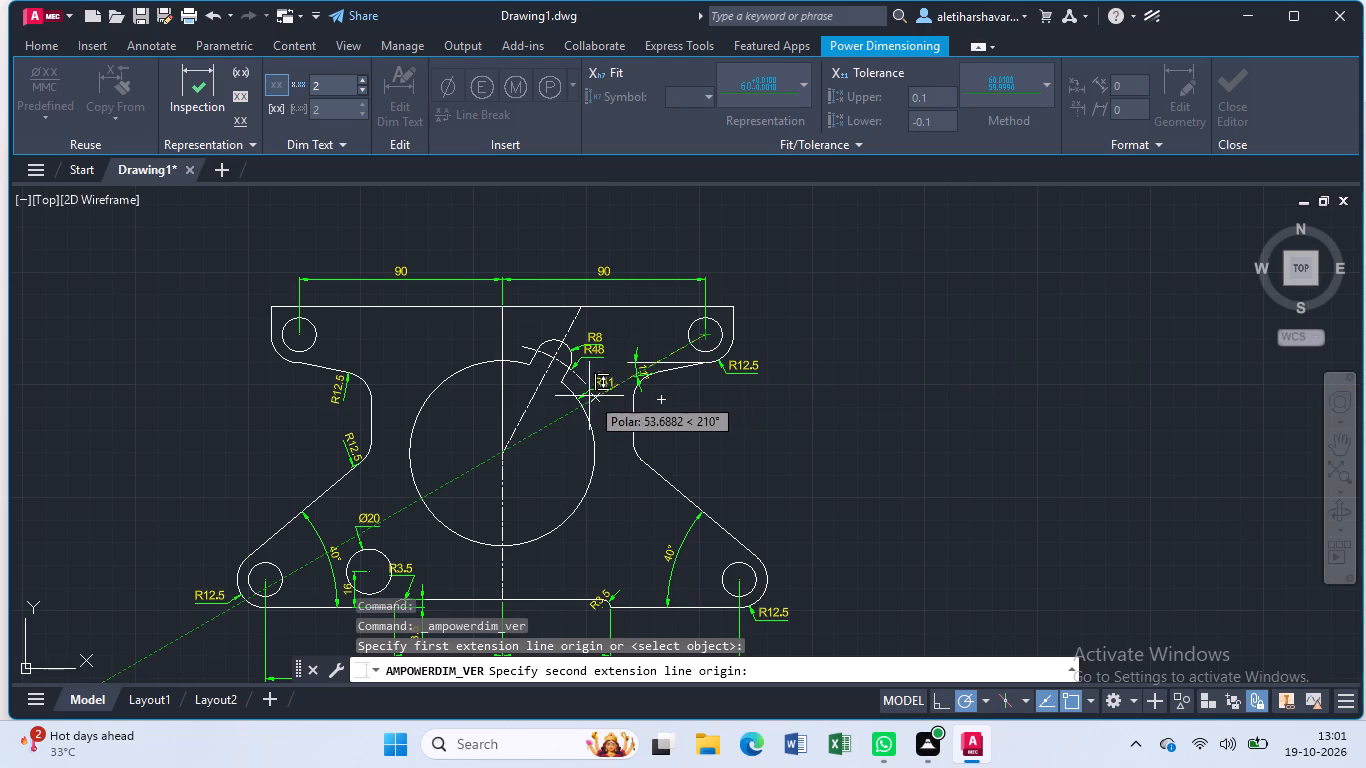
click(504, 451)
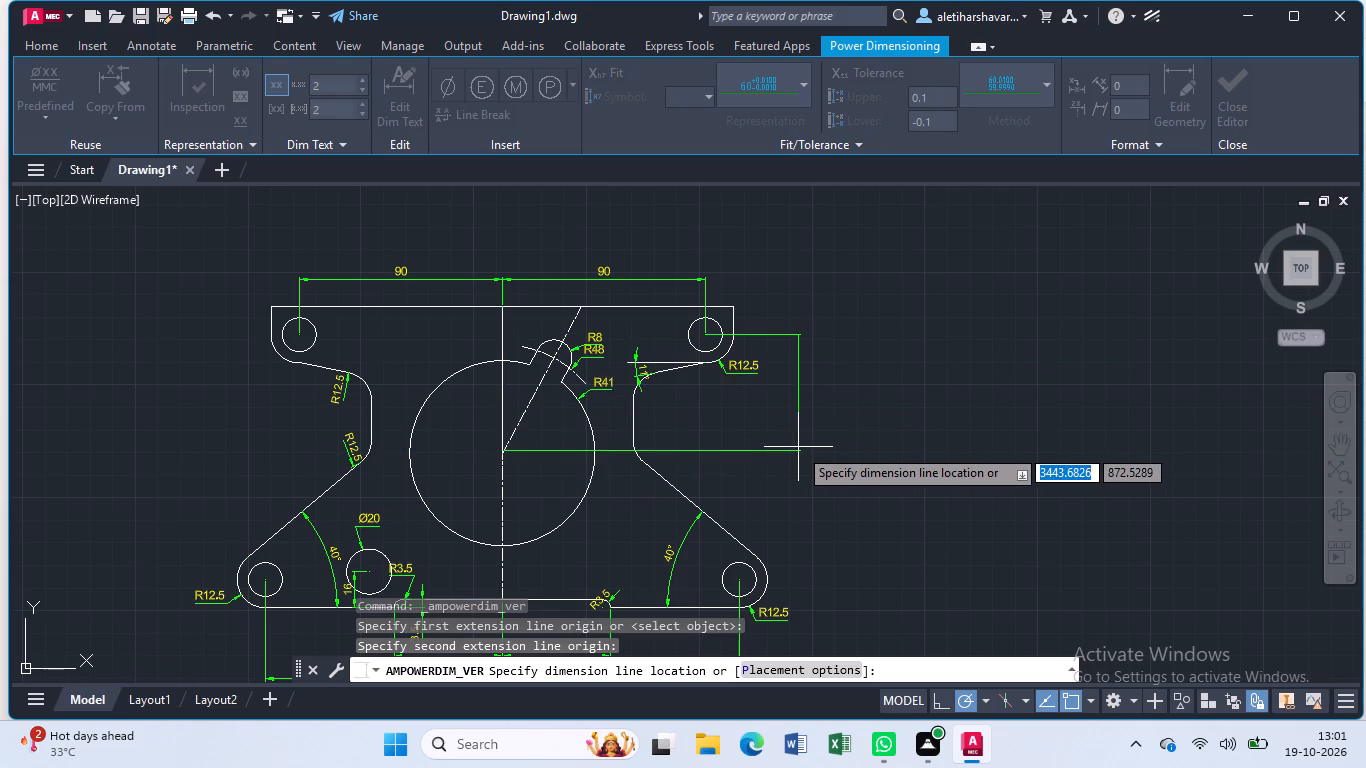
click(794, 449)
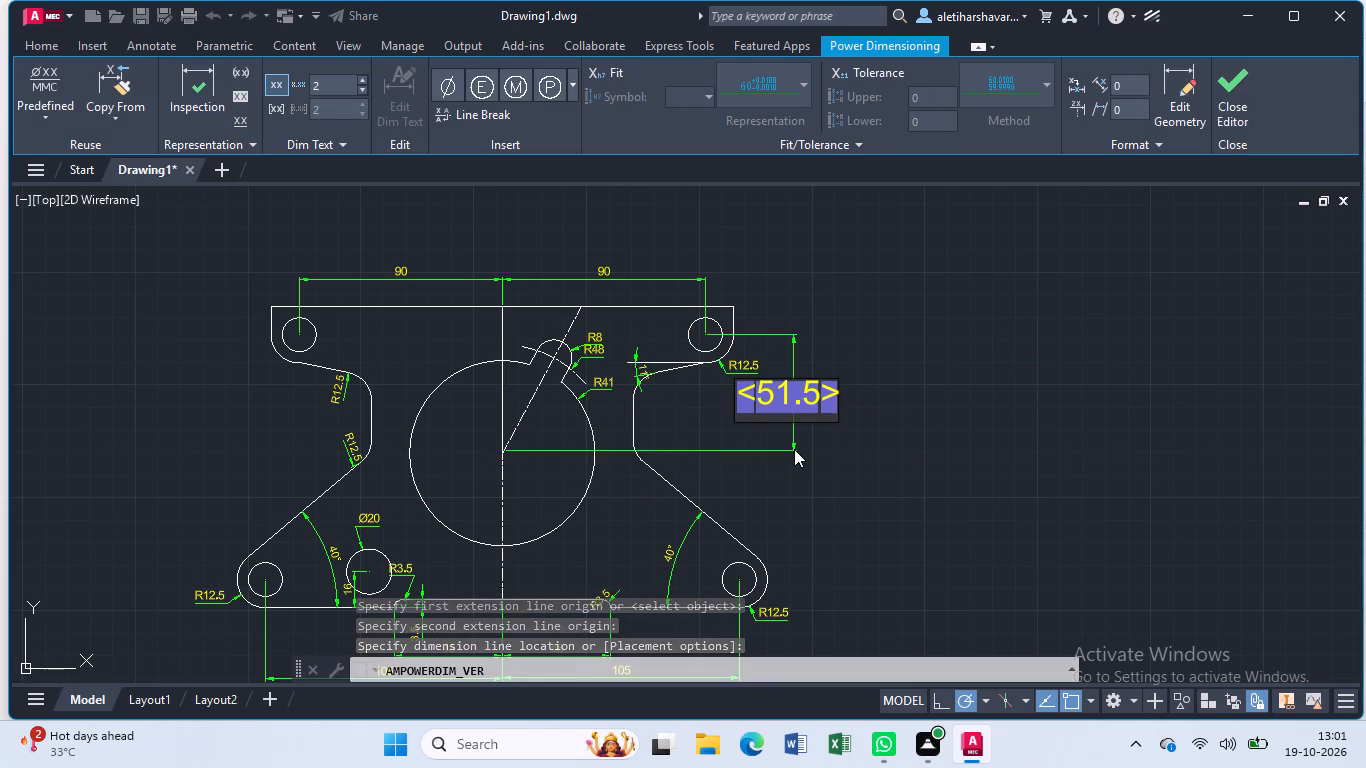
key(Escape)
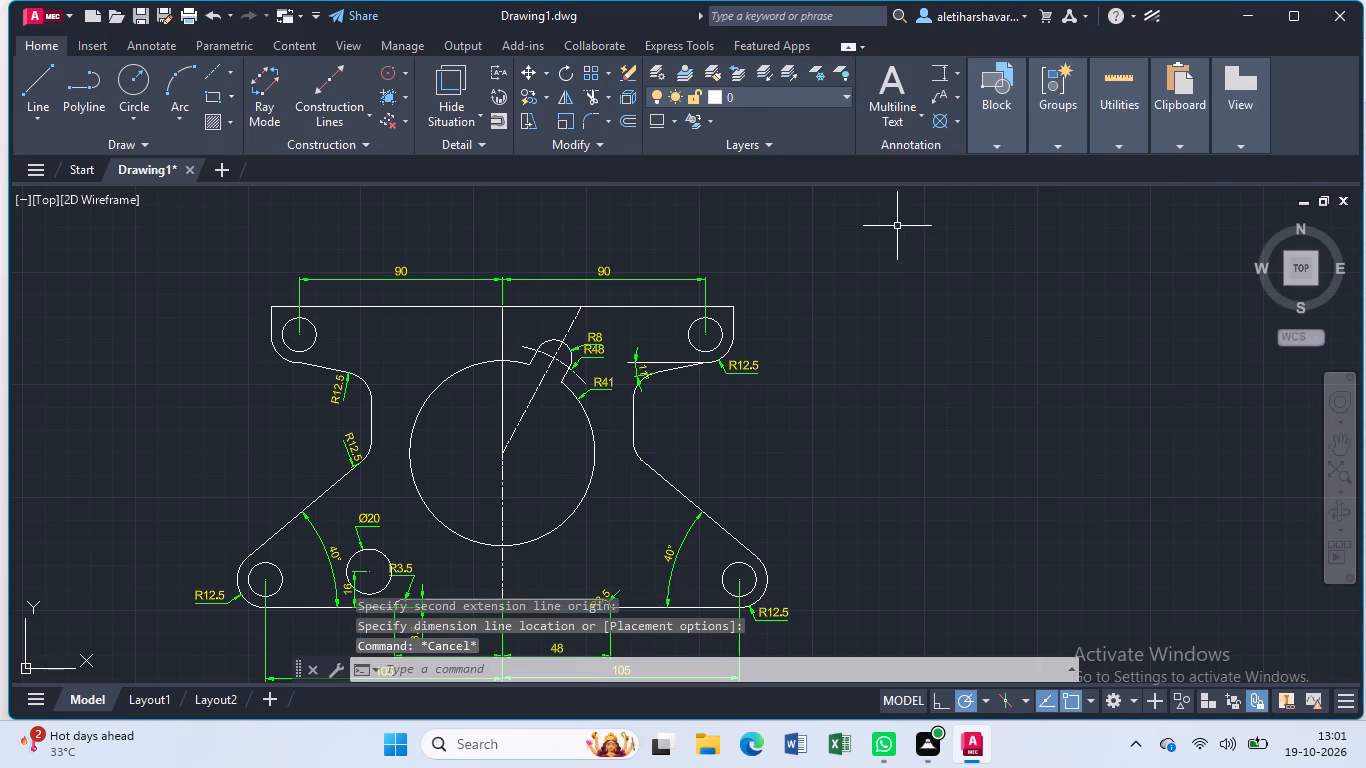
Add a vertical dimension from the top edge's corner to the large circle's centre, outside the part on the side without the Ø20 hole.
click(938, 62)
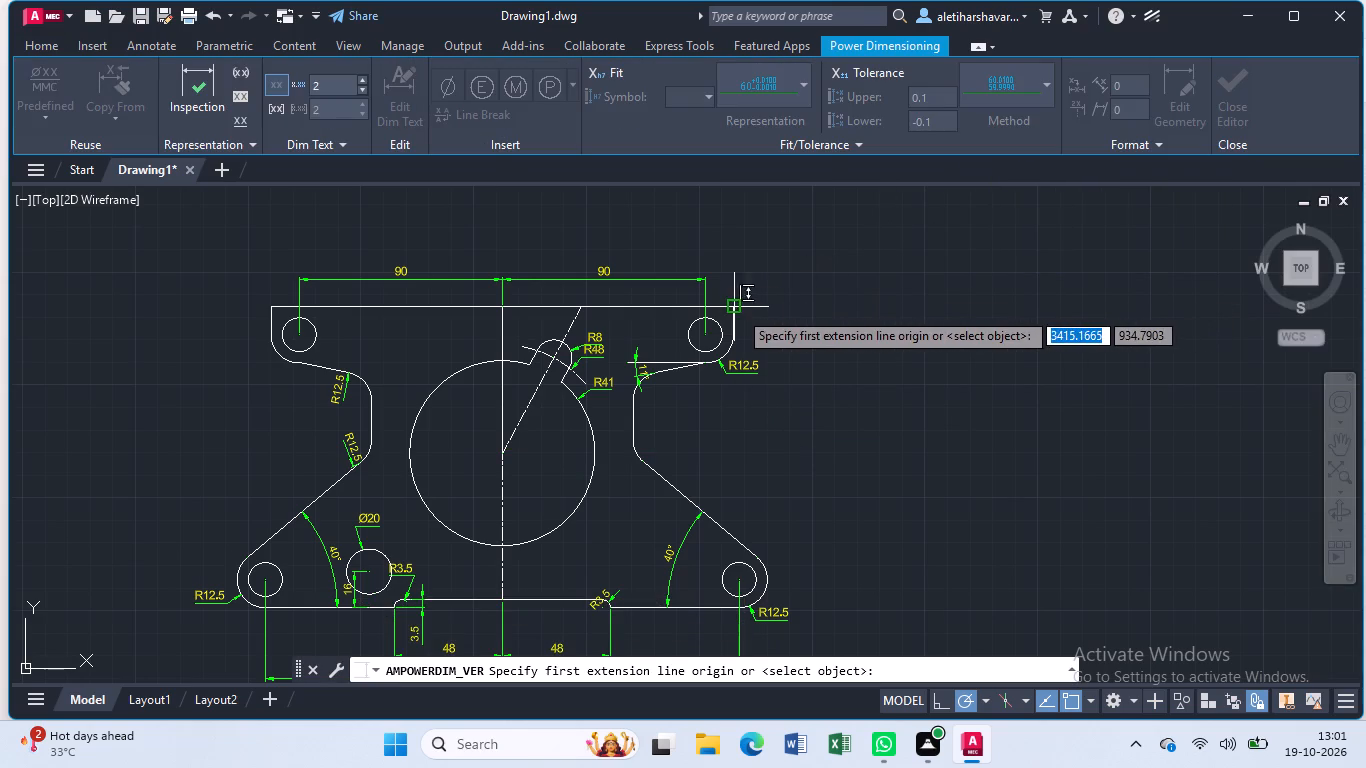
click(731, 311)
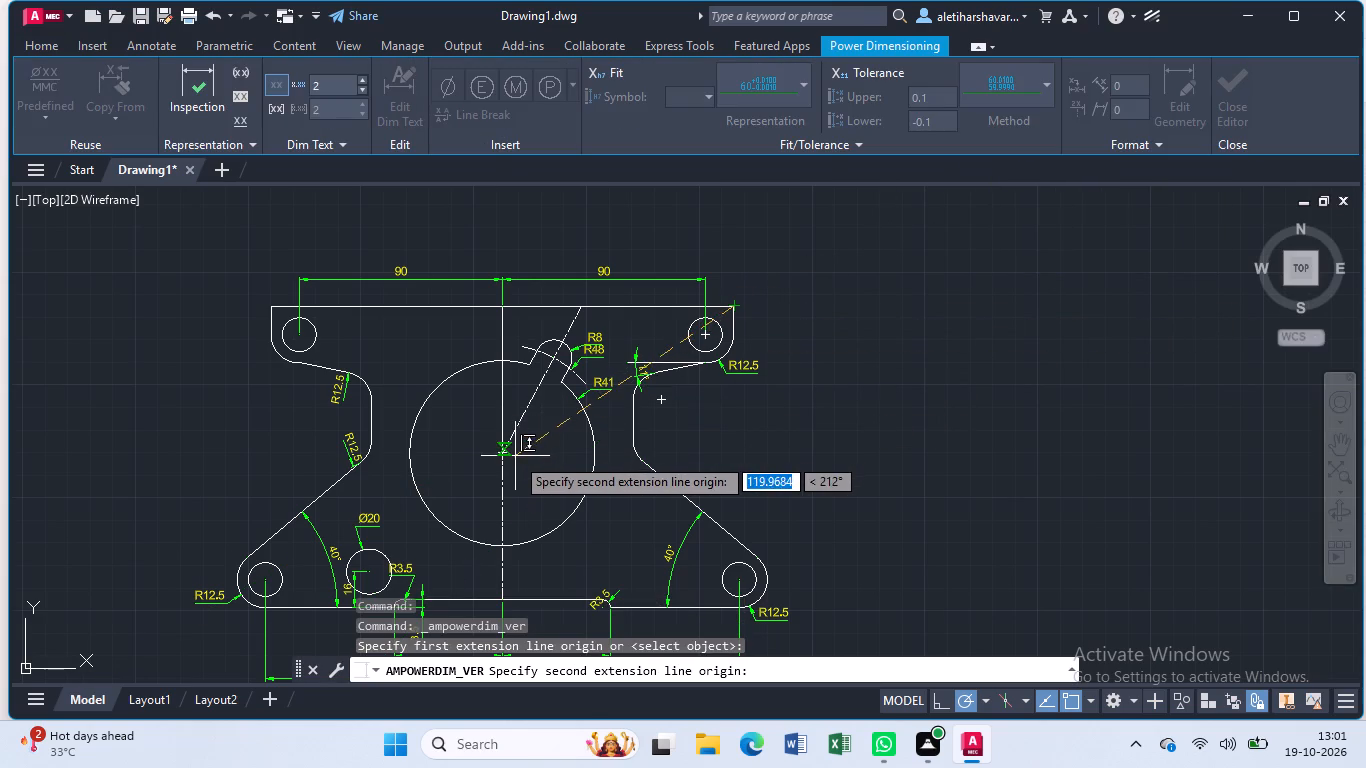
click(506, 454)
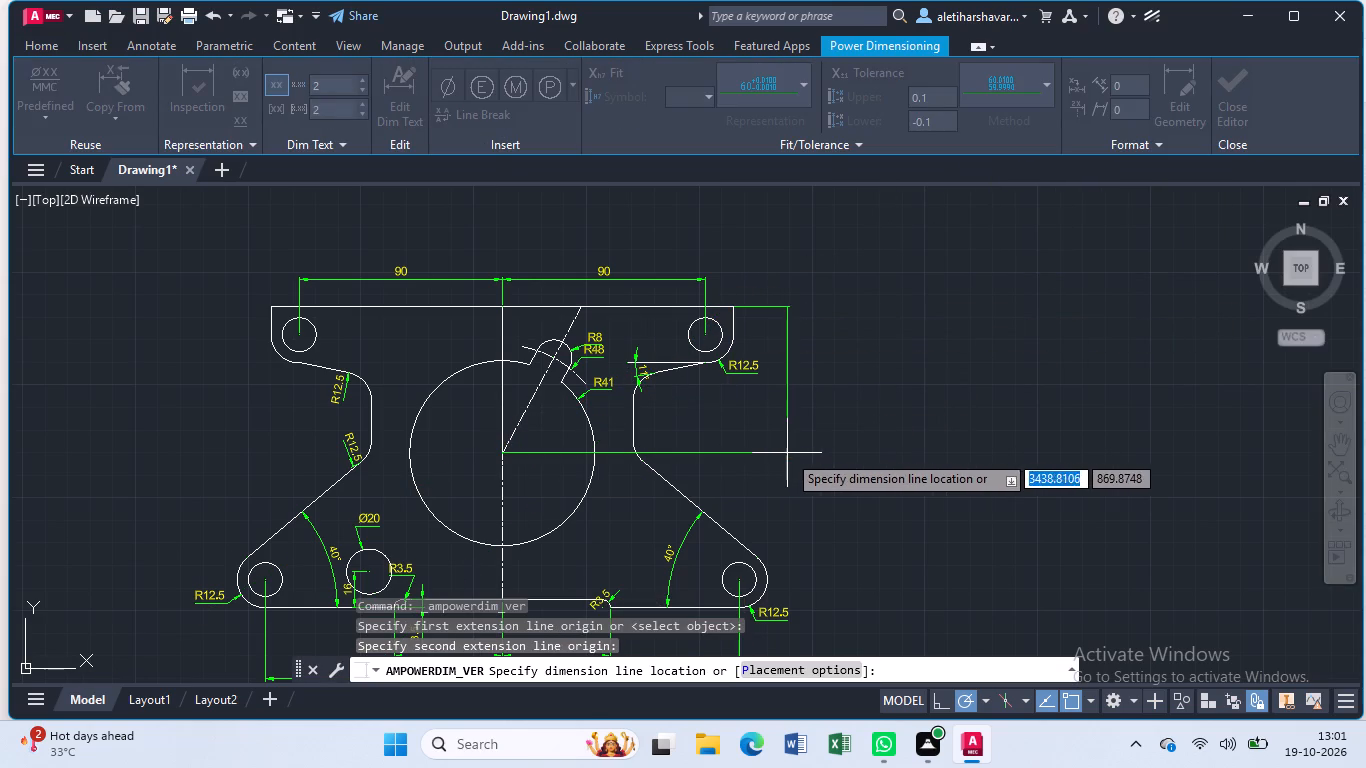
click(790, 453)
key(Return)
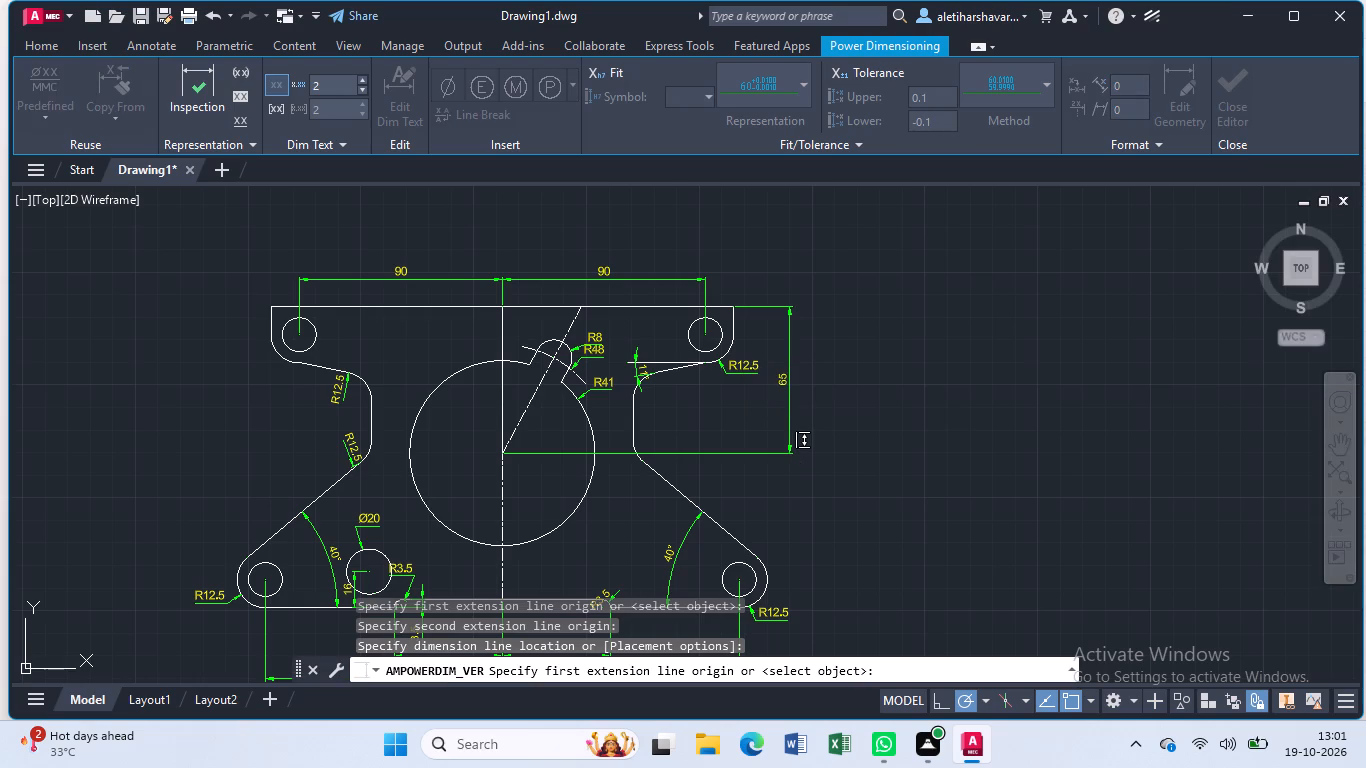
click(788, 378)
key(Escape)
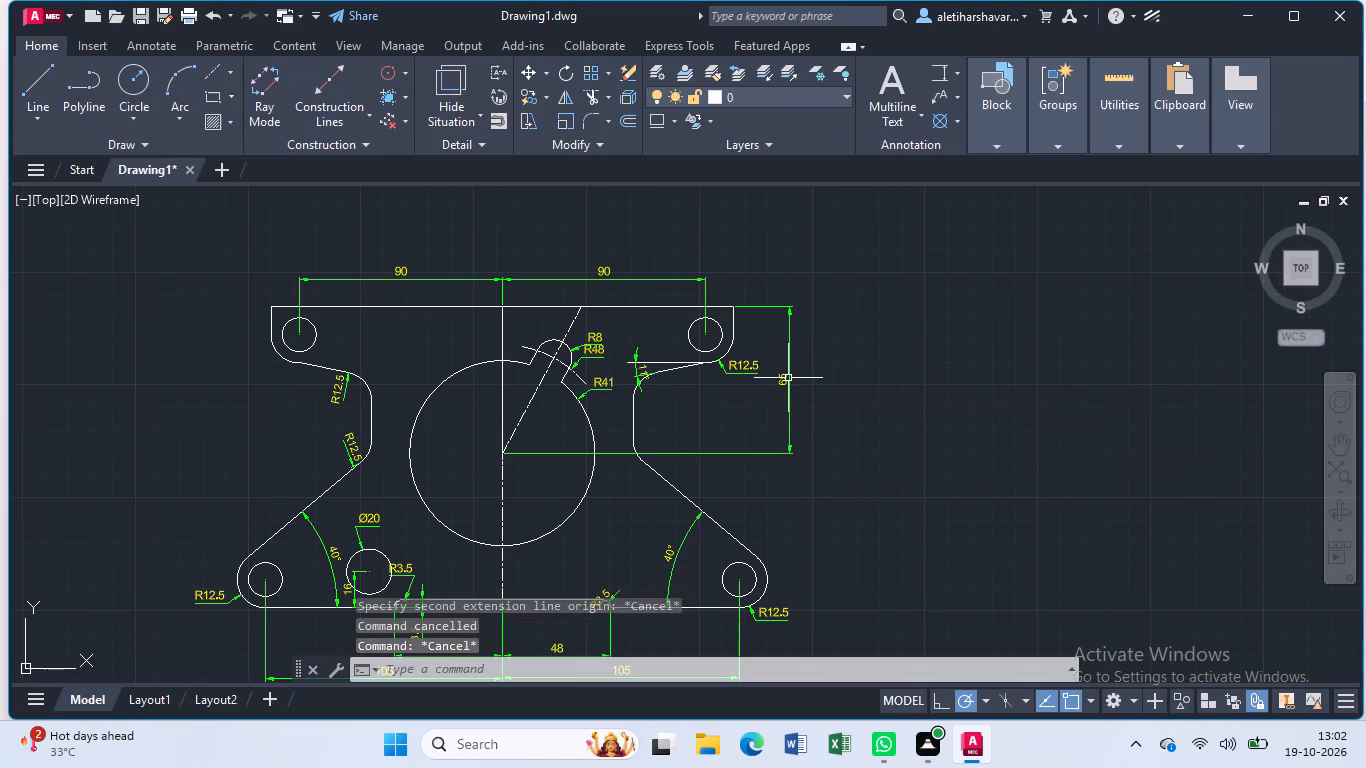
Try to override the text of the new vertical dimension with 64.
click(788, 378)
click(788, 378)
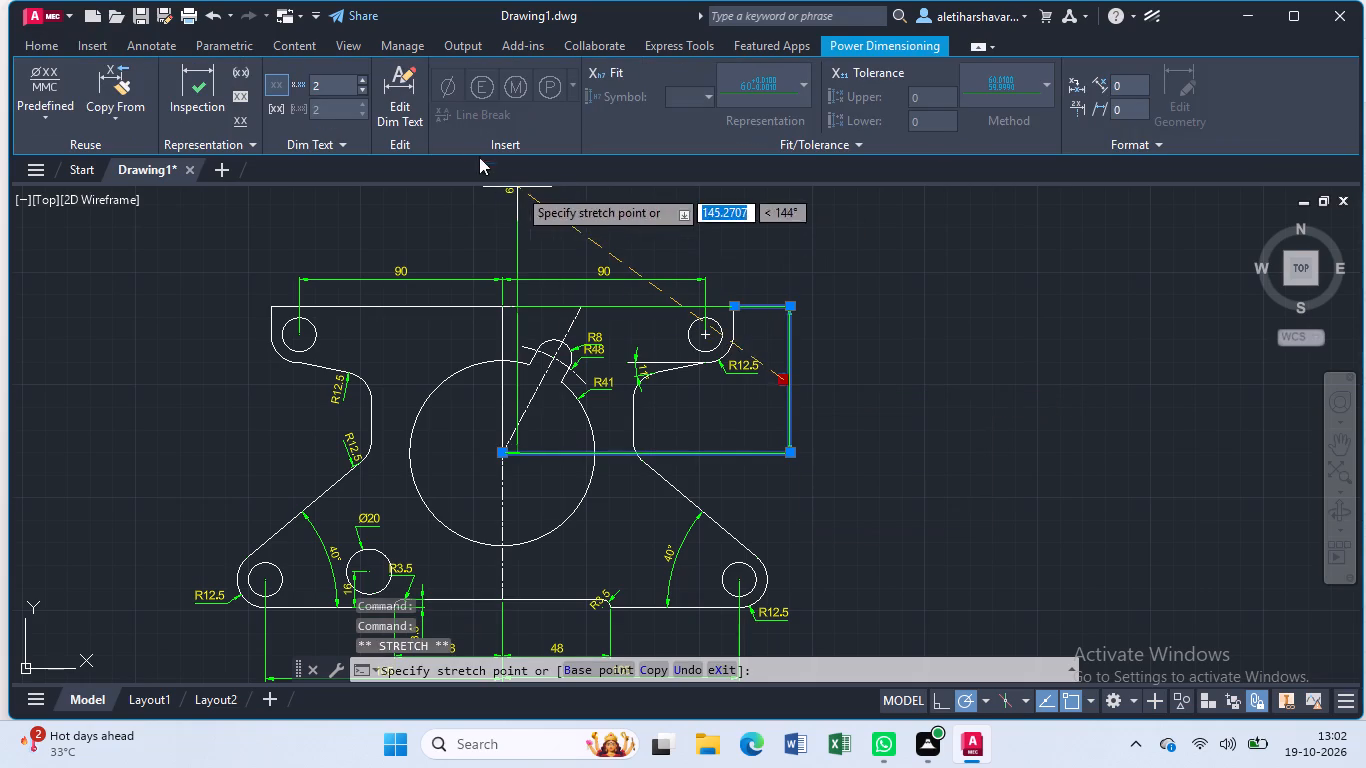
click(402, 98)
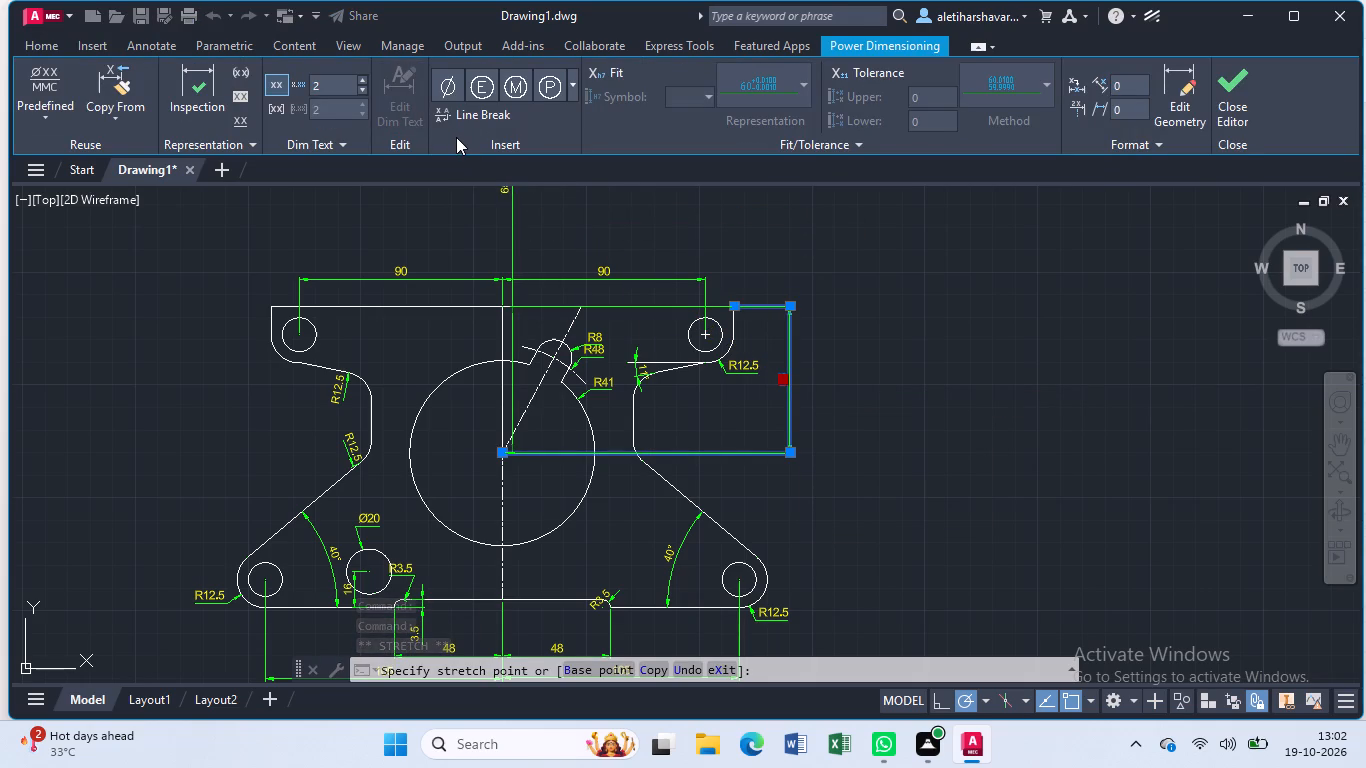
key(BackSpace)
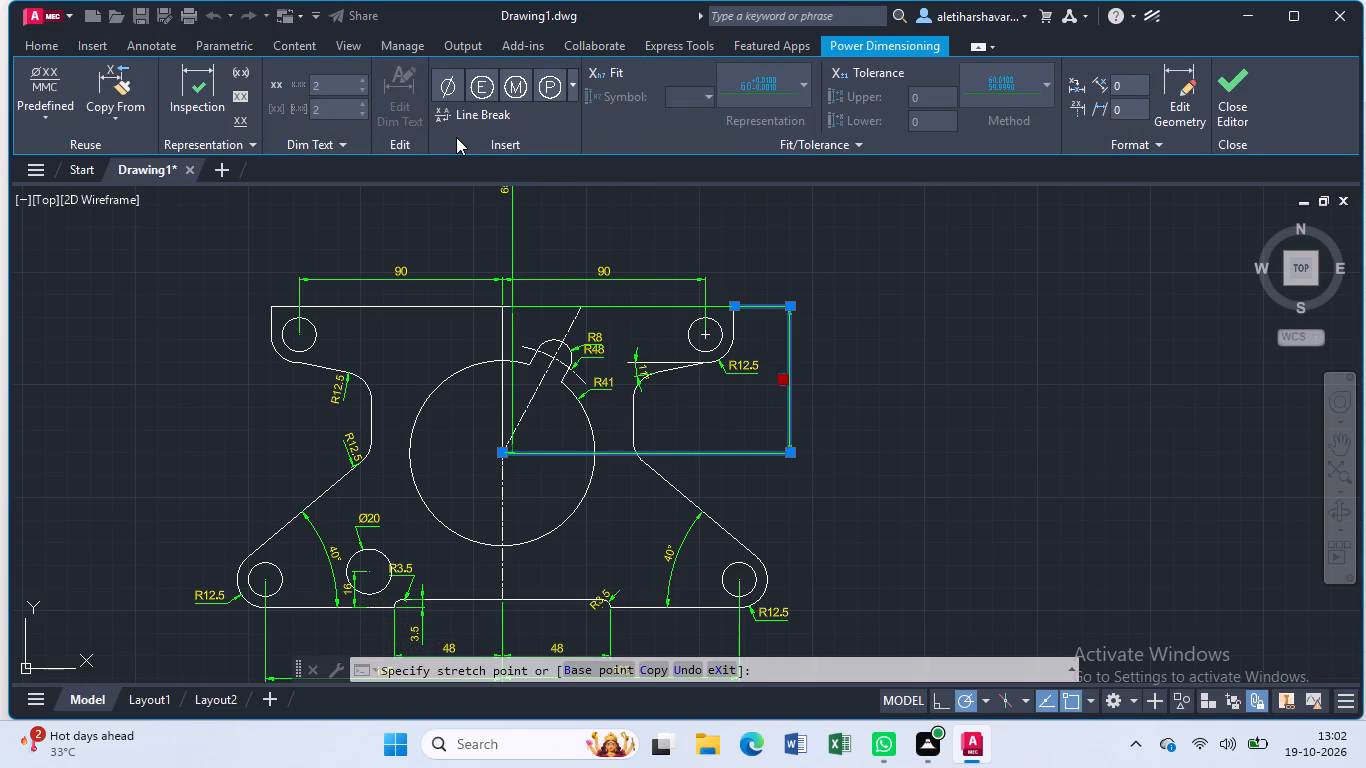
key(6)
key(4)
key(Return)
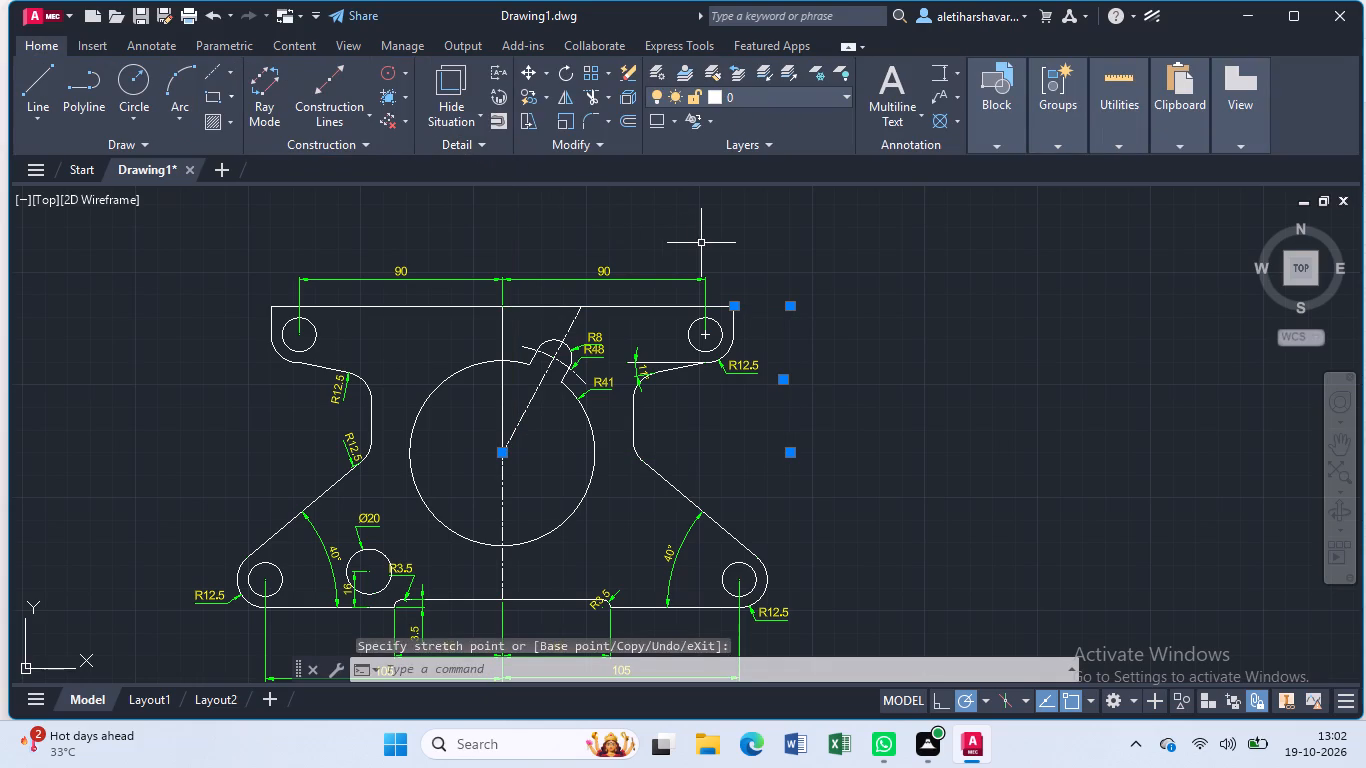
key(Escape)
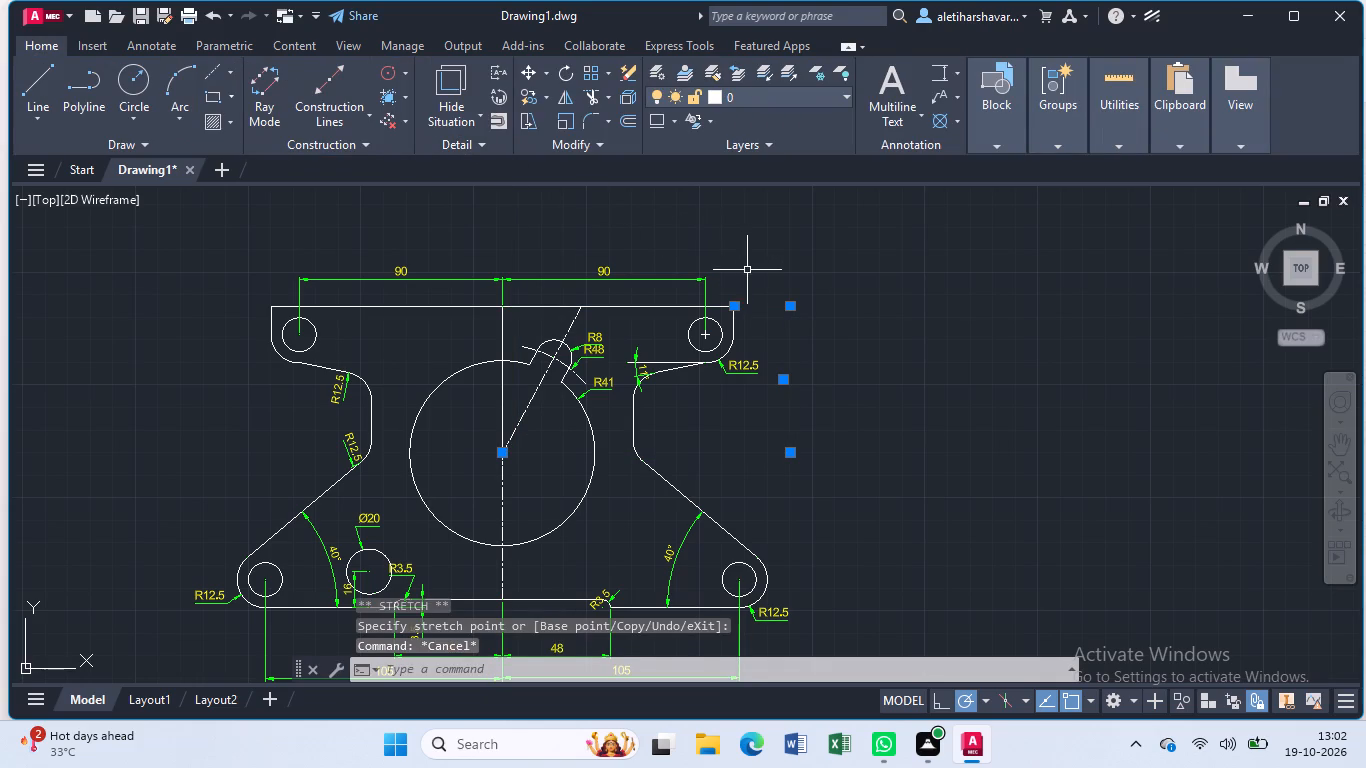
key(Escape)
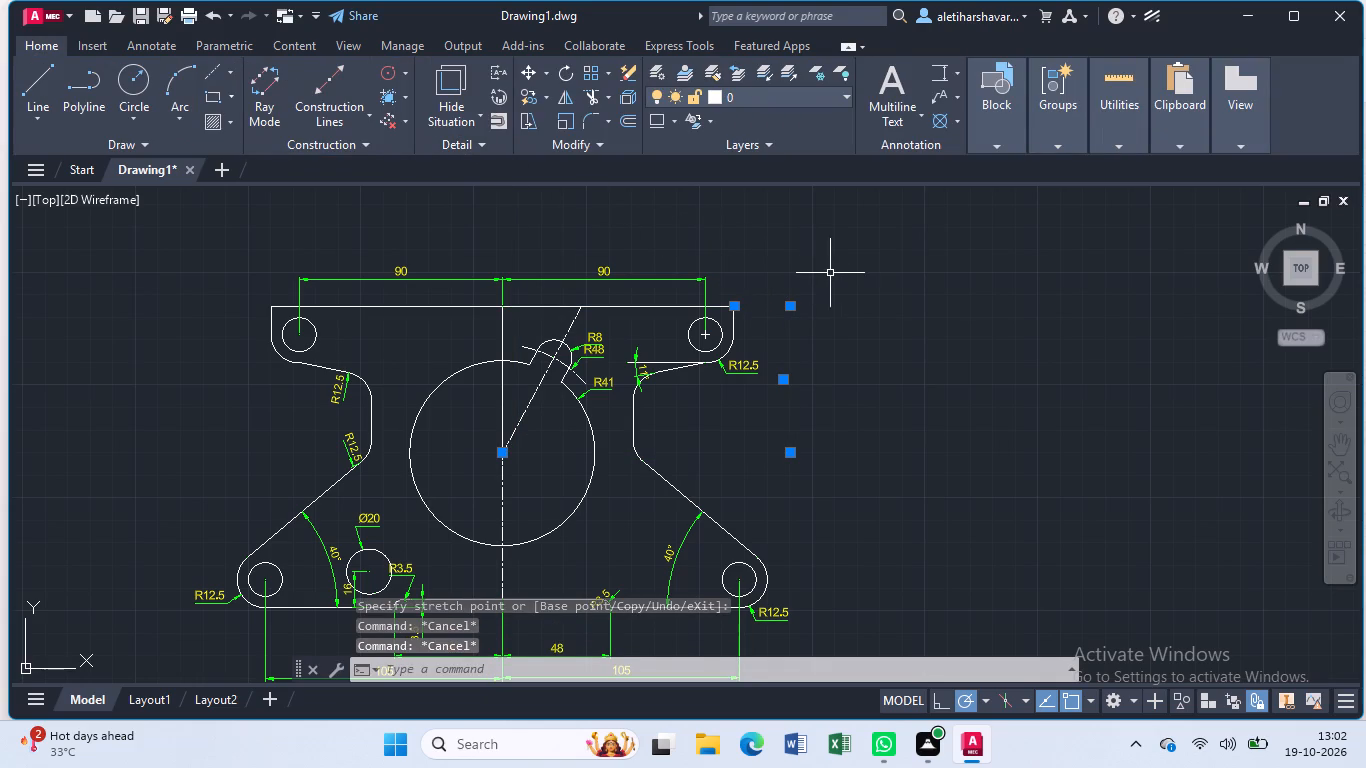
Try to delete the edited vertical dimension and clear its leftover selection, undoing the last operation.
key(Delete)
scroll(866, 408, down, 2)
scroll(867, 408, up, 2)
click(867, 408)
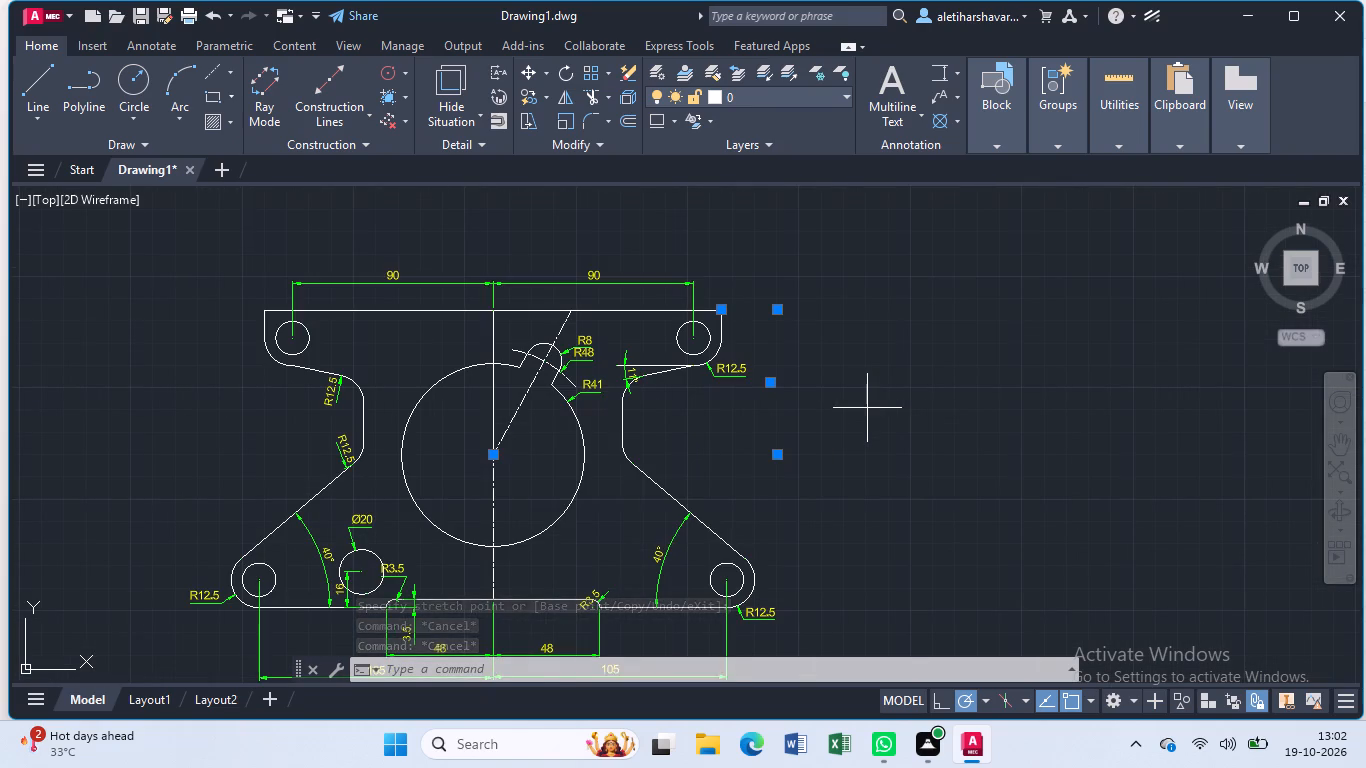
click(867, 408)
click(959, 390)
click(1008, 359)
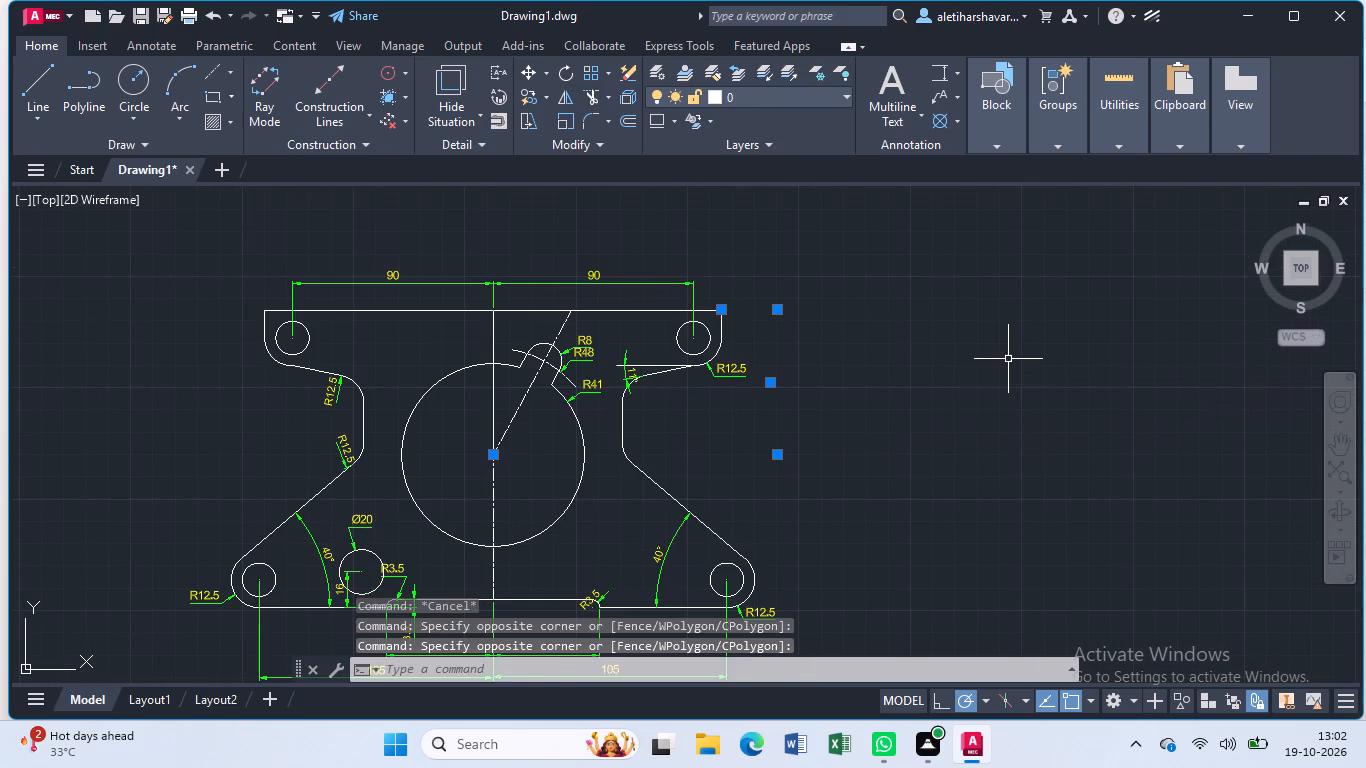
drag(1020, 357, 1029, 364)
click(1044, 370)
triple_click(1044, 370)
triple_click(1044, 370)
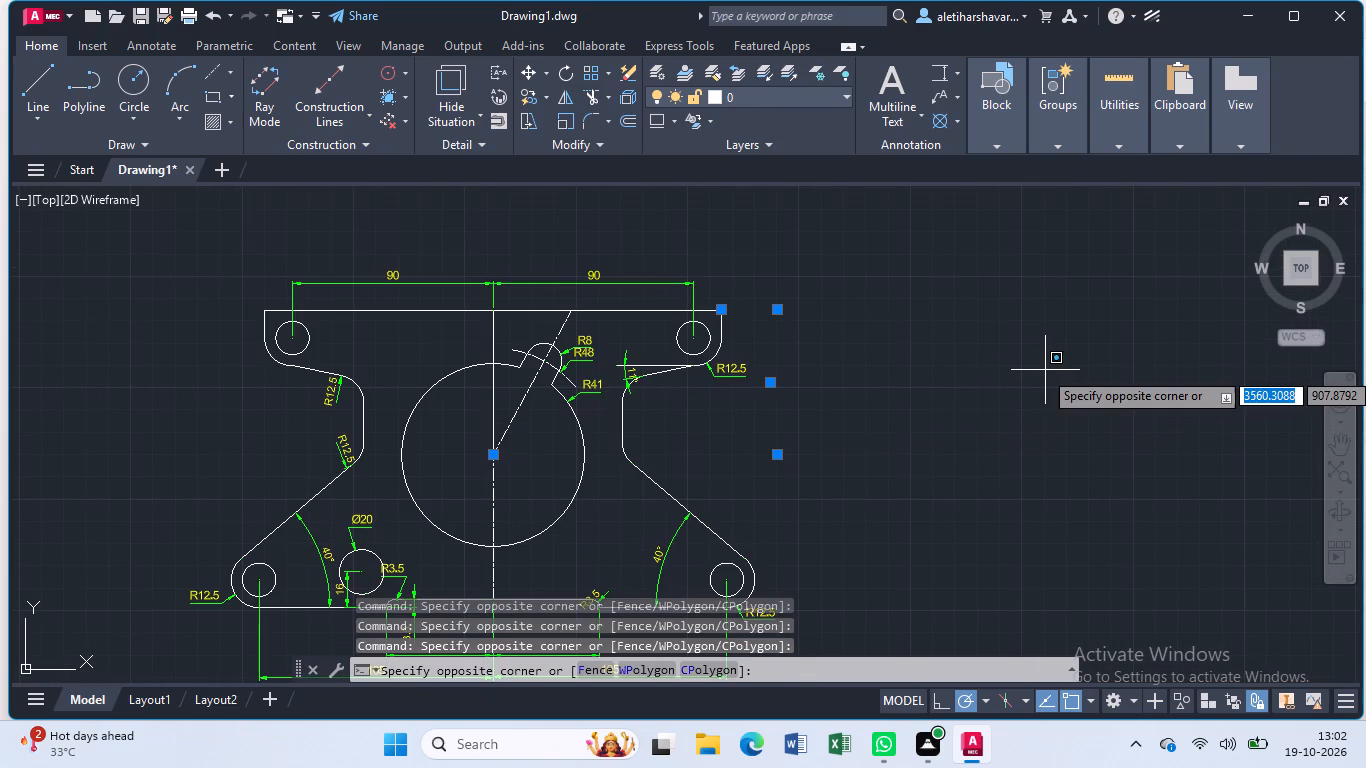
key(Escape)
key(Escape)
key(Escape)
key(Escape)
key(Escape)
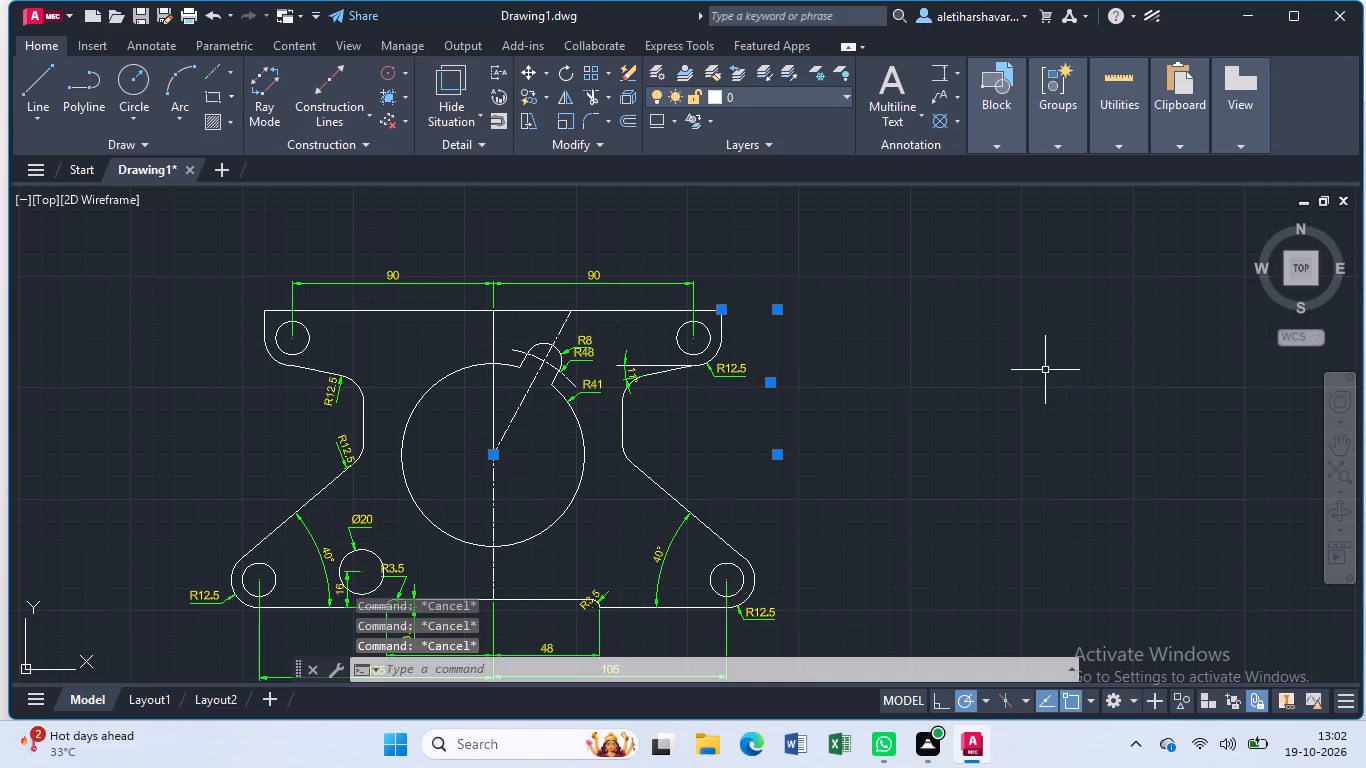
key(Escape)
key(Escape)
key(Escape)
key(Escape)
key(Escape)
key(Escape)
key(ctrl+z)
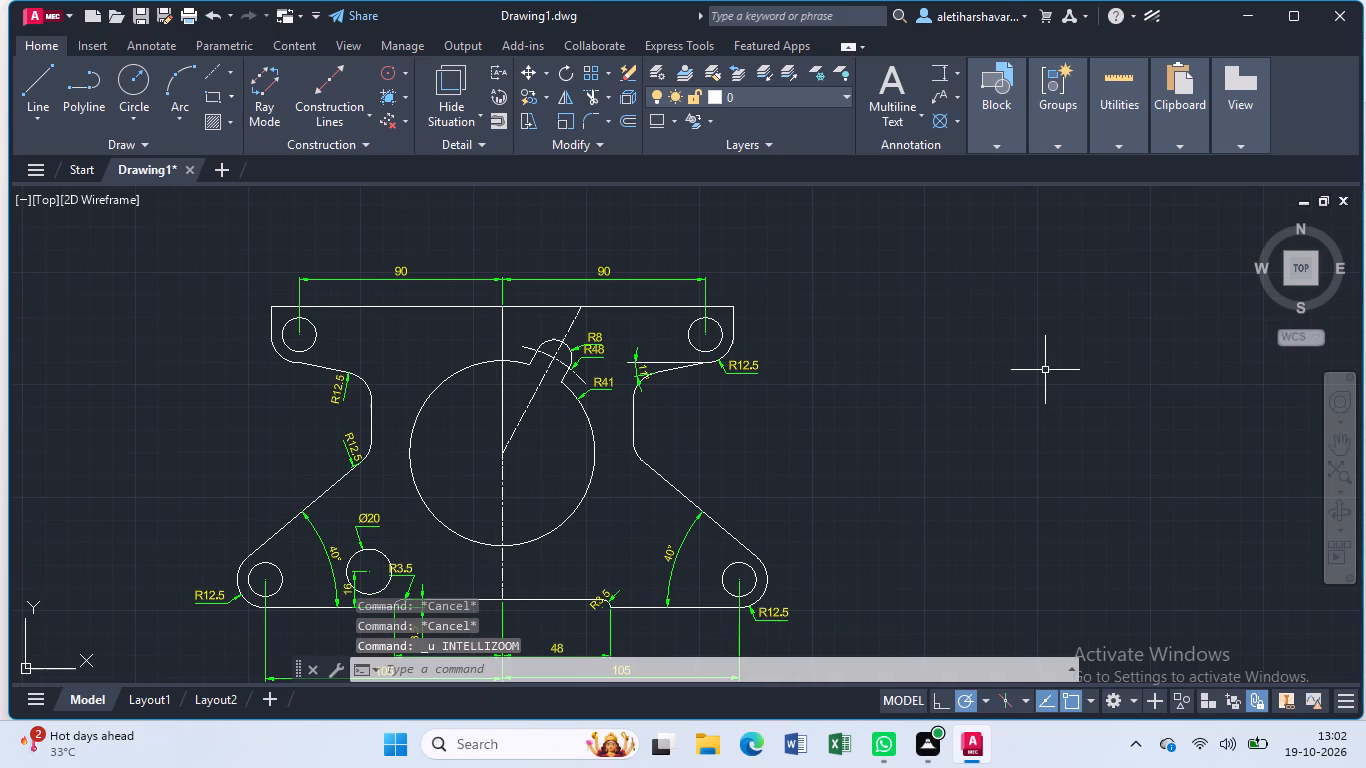
Add a vertical dimension from the large circle's centre to the top edge's corner, outside the part on the side without the Ø20 hole.
middle_drag(836, 441, 818, 375)
click(935, 79)
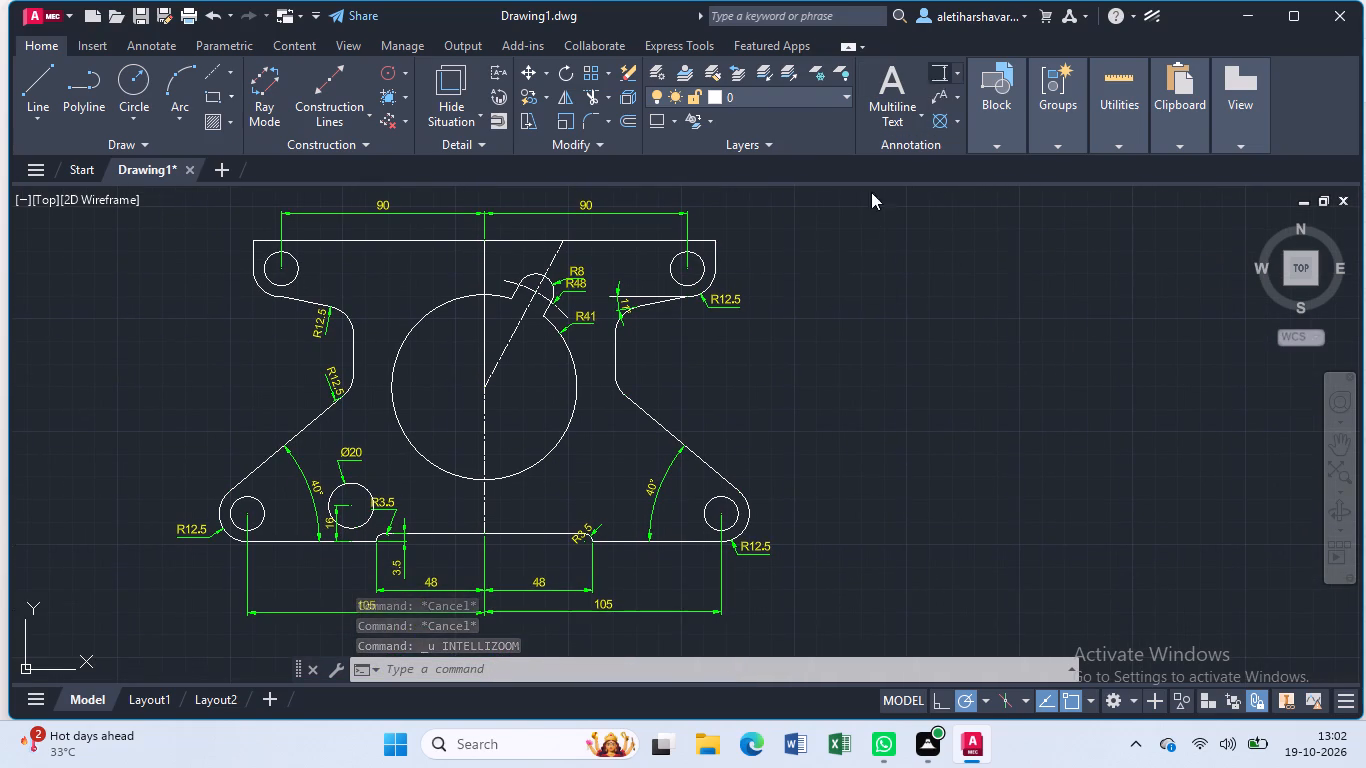
click(486, 385)
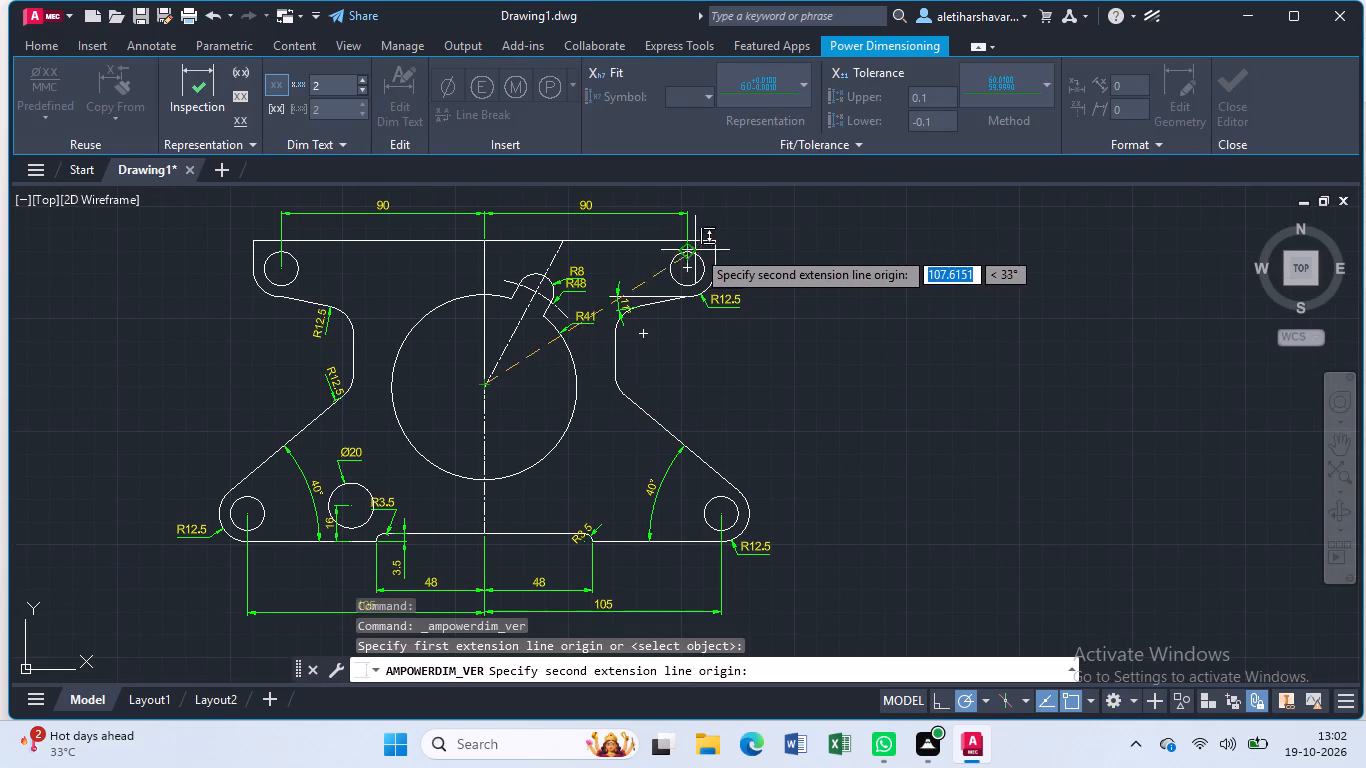
click(712, 245)
click(789, 259)
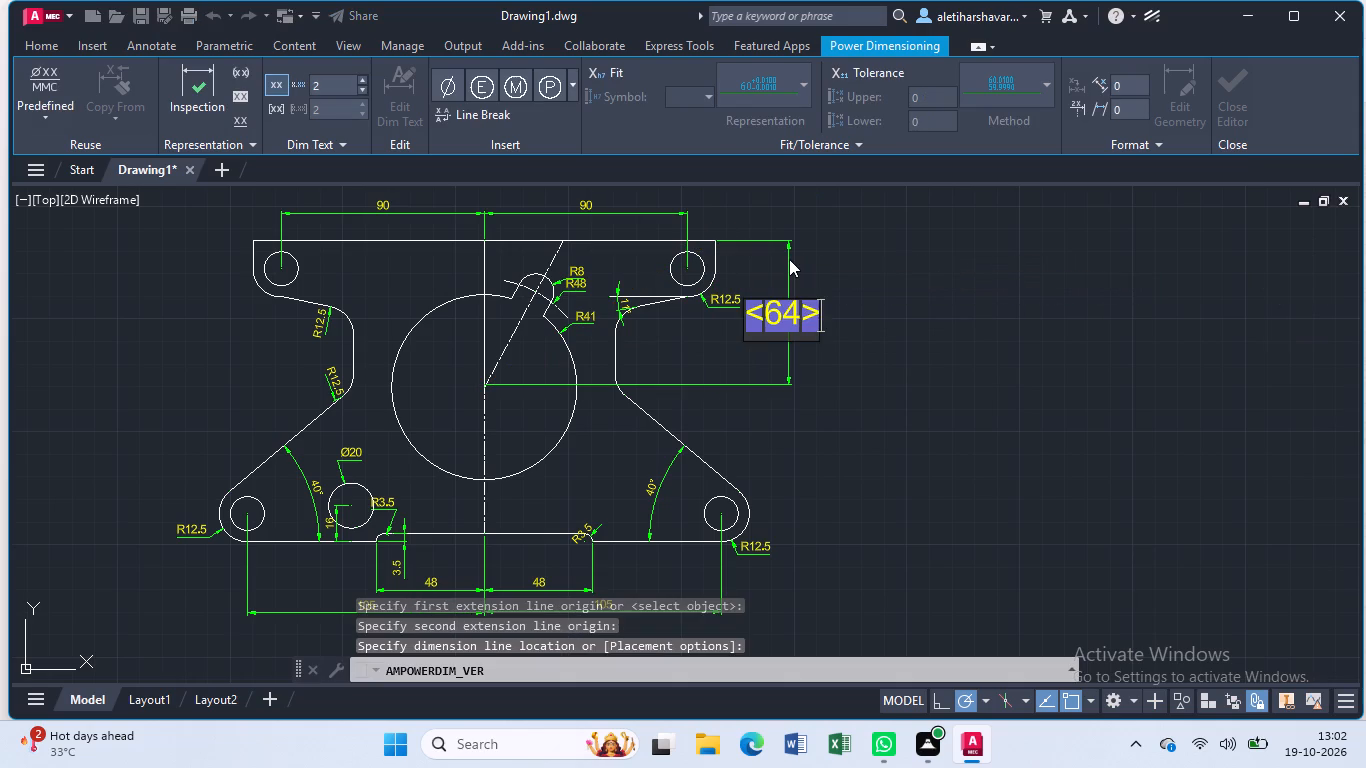
key(Return)
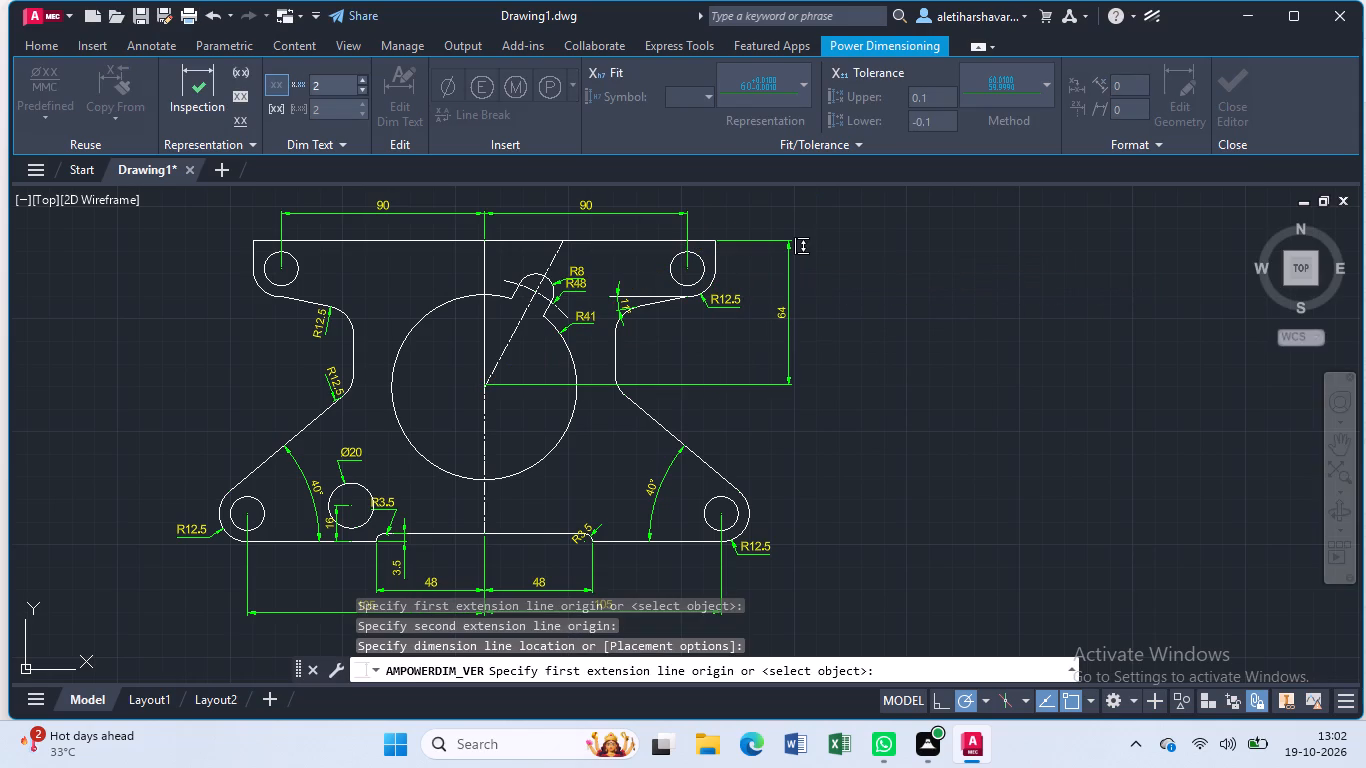
Add an overall vertical dimension from the top edge's corner to the bottom edge, placed just outside the 64 dimension.
click(712, 245)
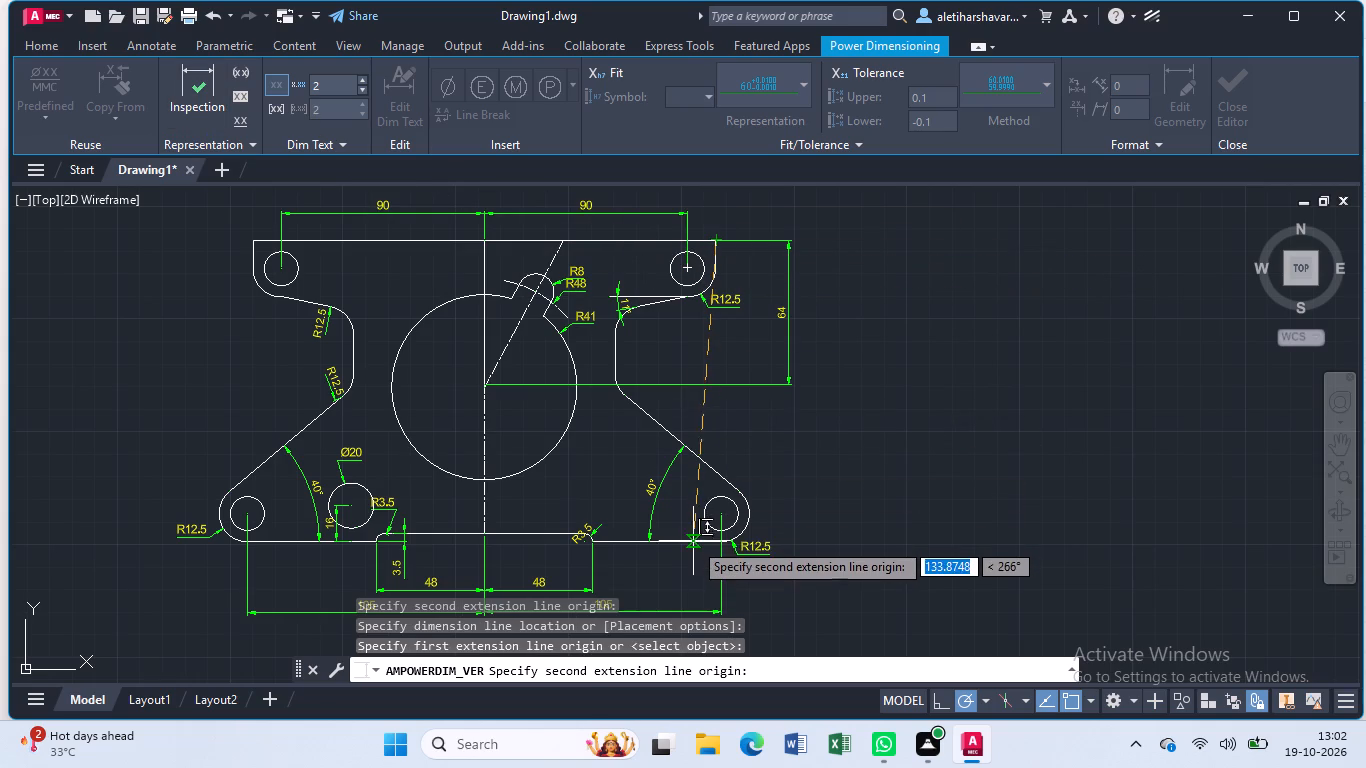
click(699, 545)
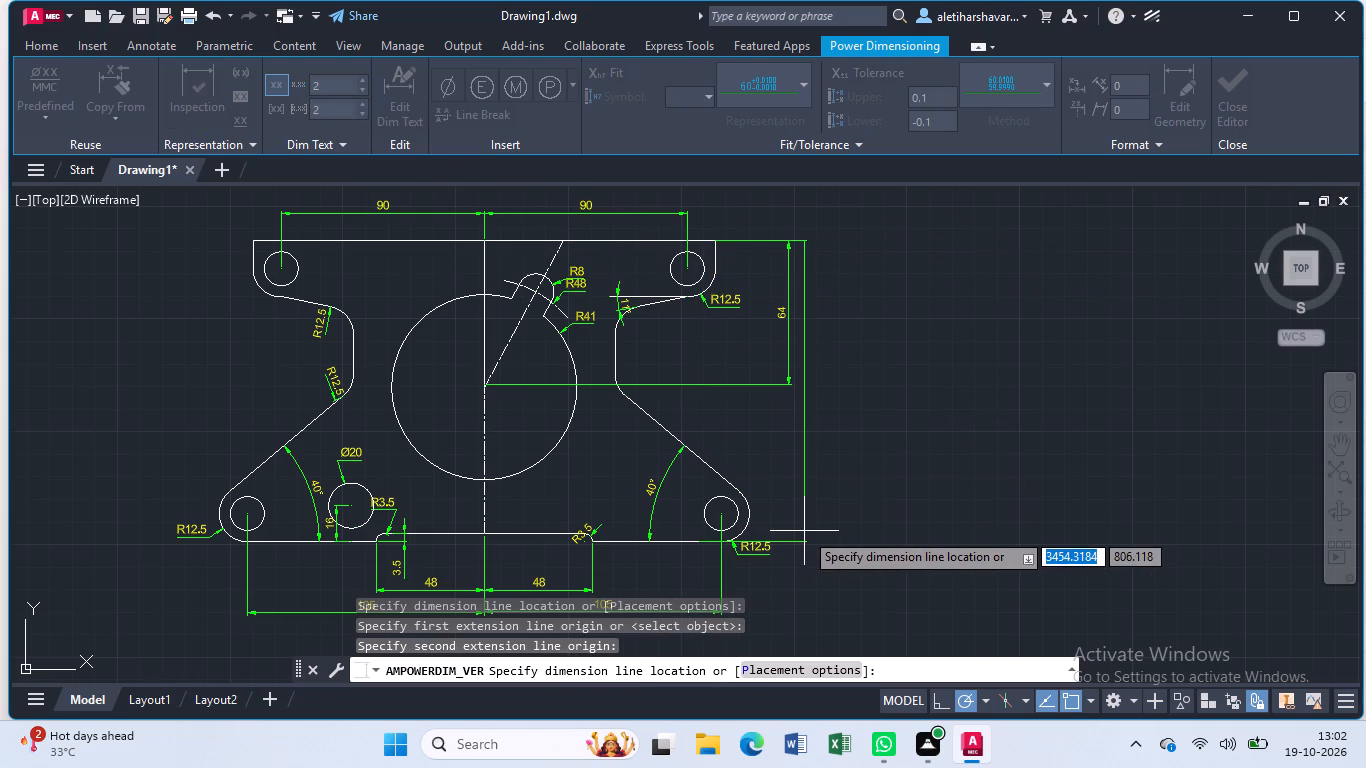
click(804, 531)
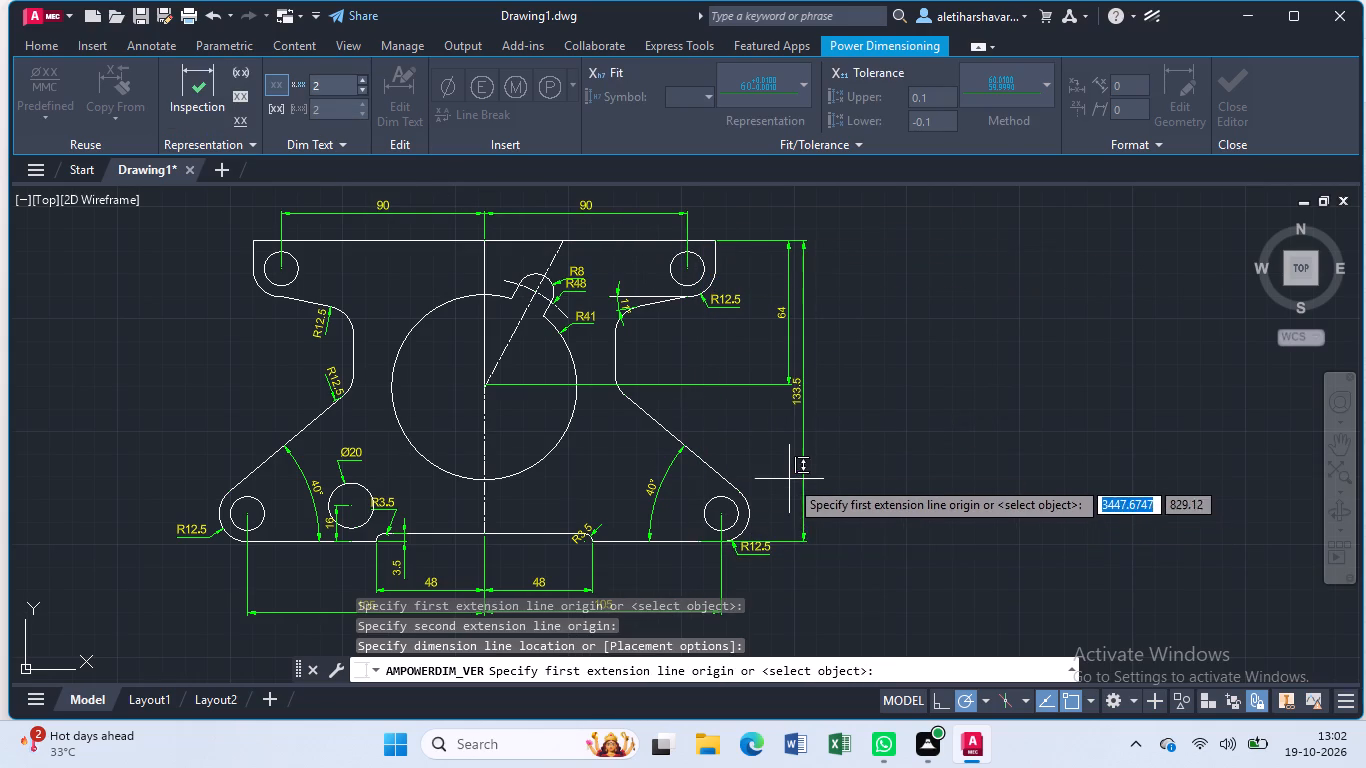
scroll(792, 471, up, 2)
click(795, 282)
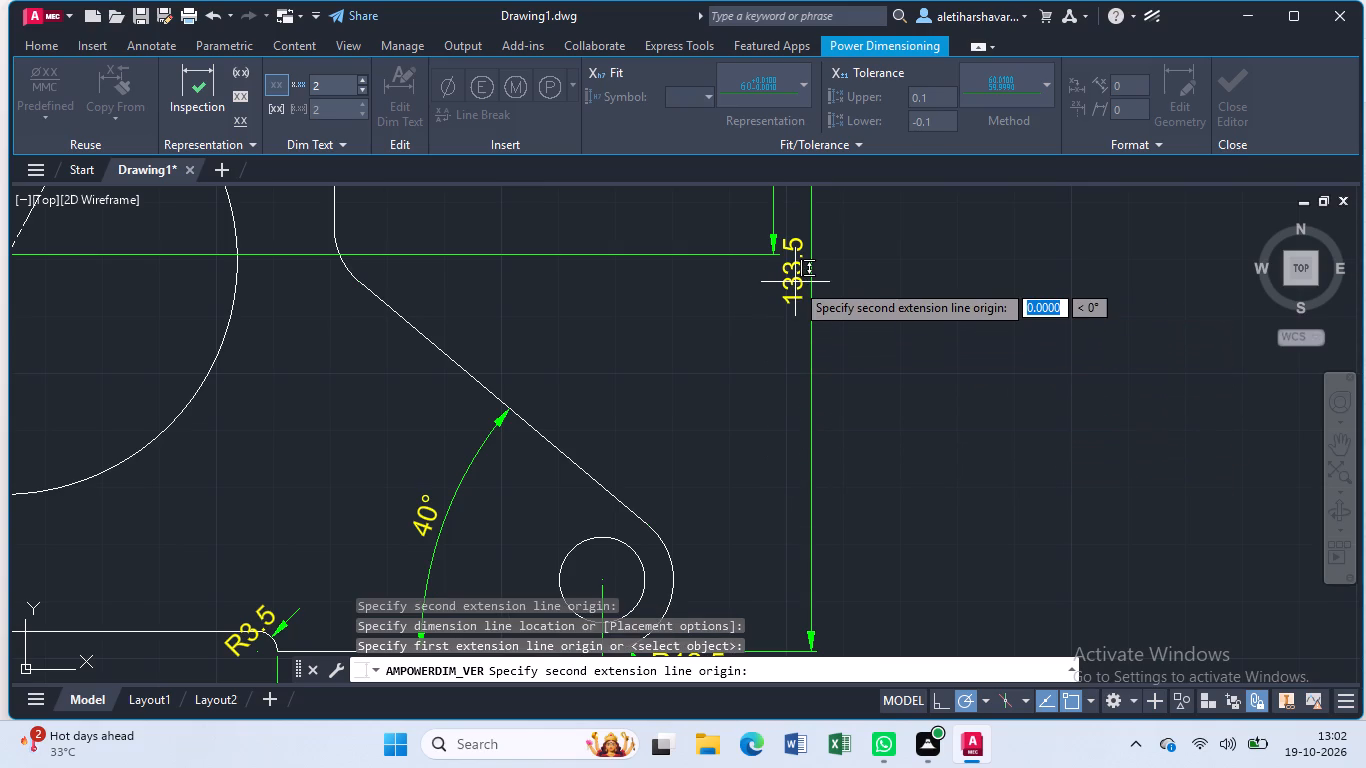
key(Escape)
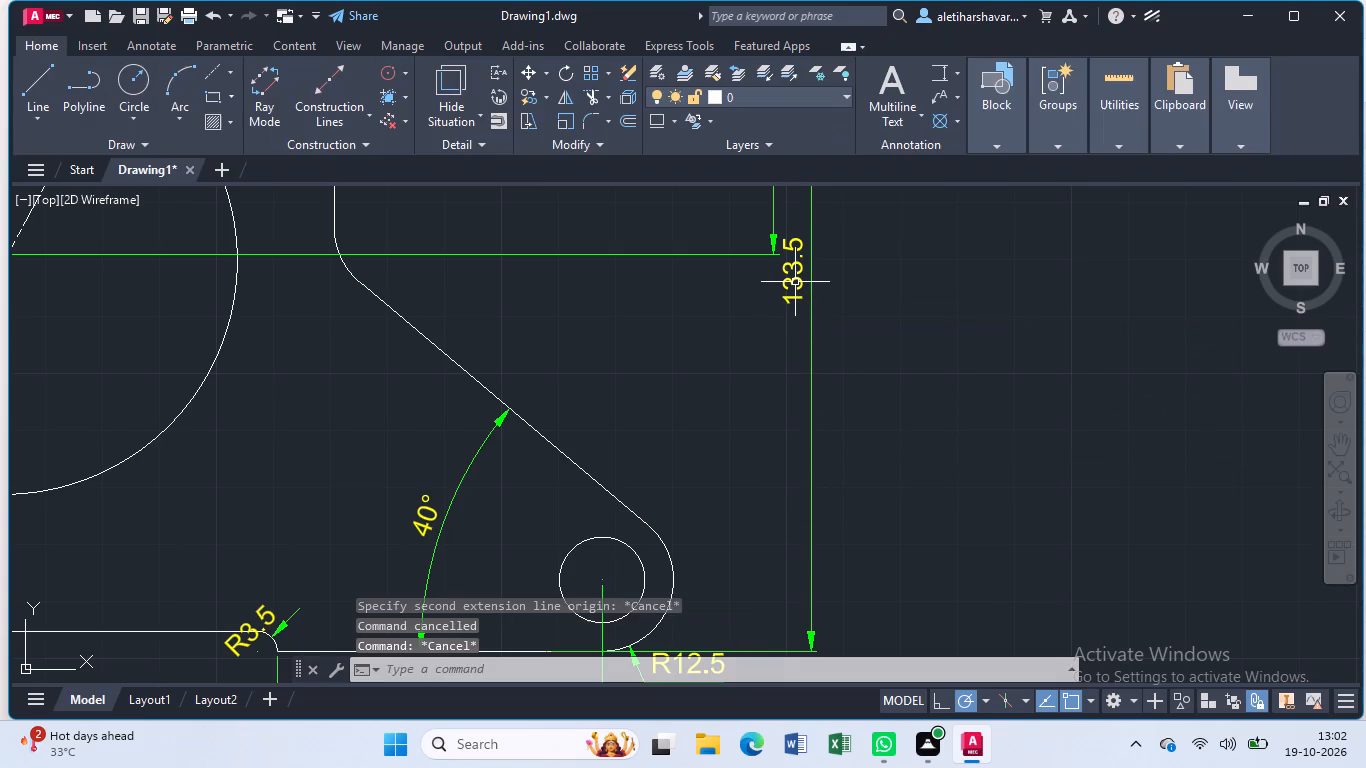
Override the overall height dimension's text with 130.
click(795, 282)
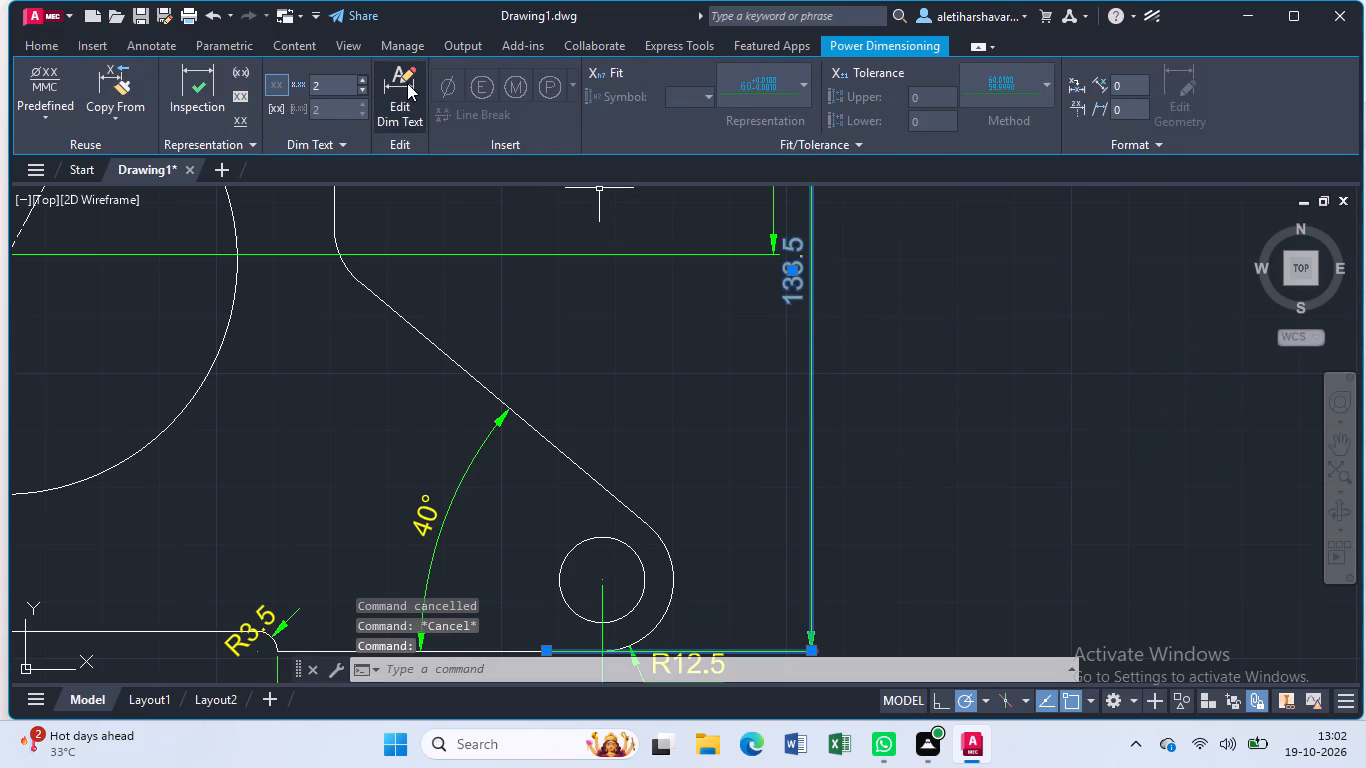
click(407, 83)
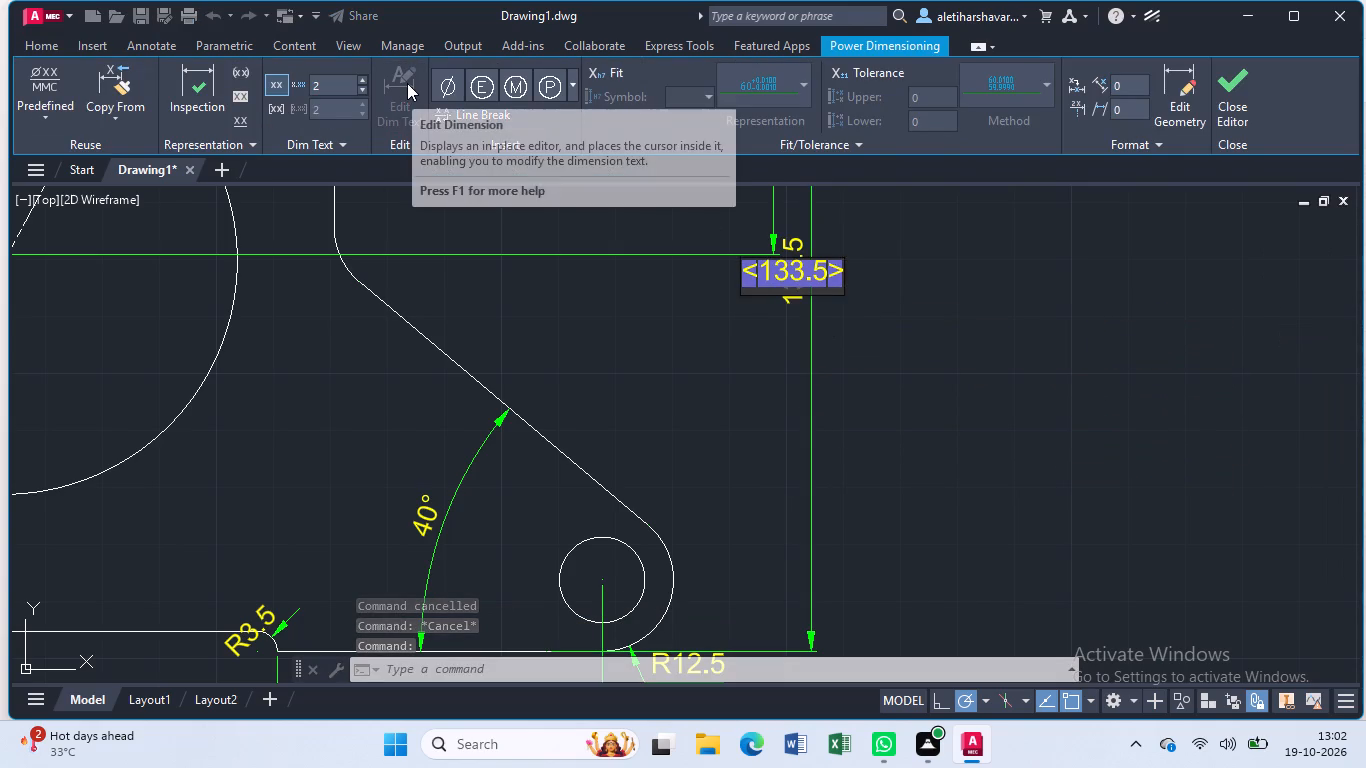
key(BackSpace)
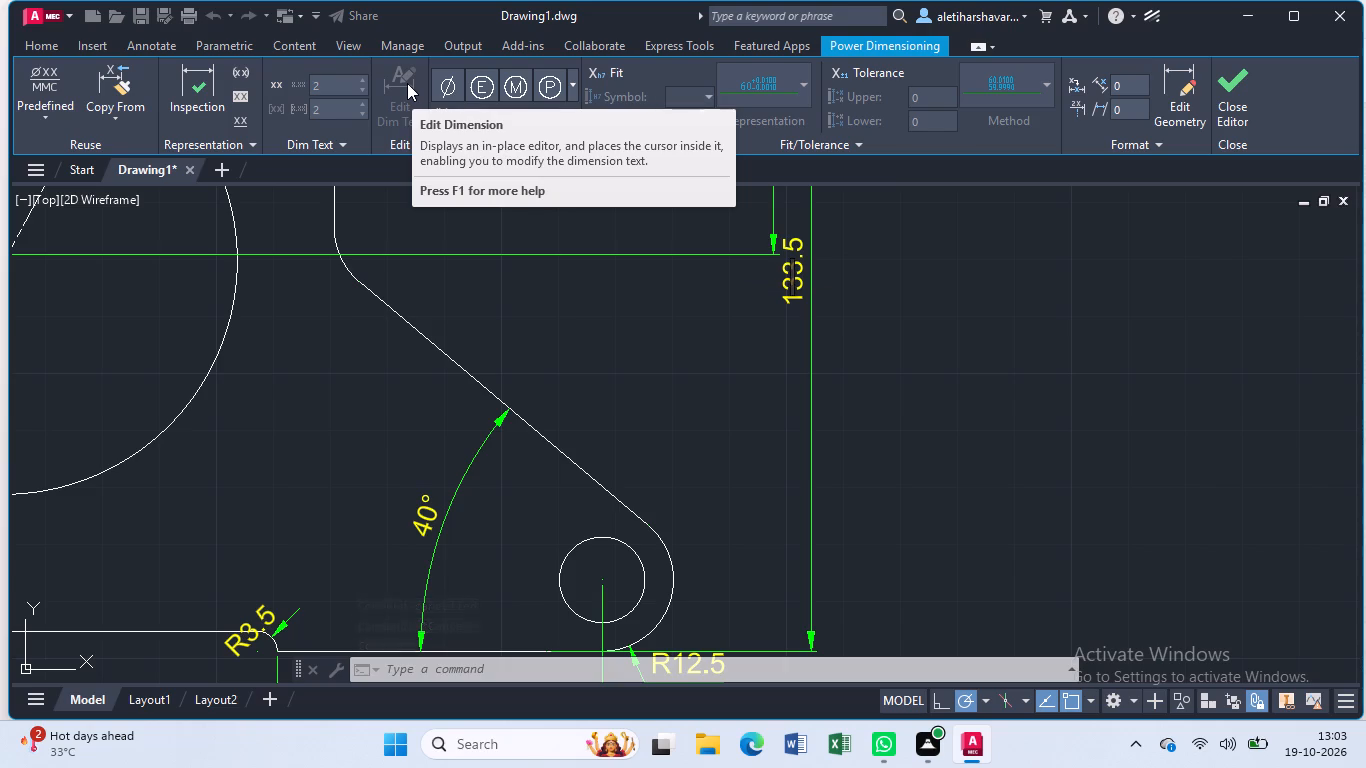
key(1)
text(30)
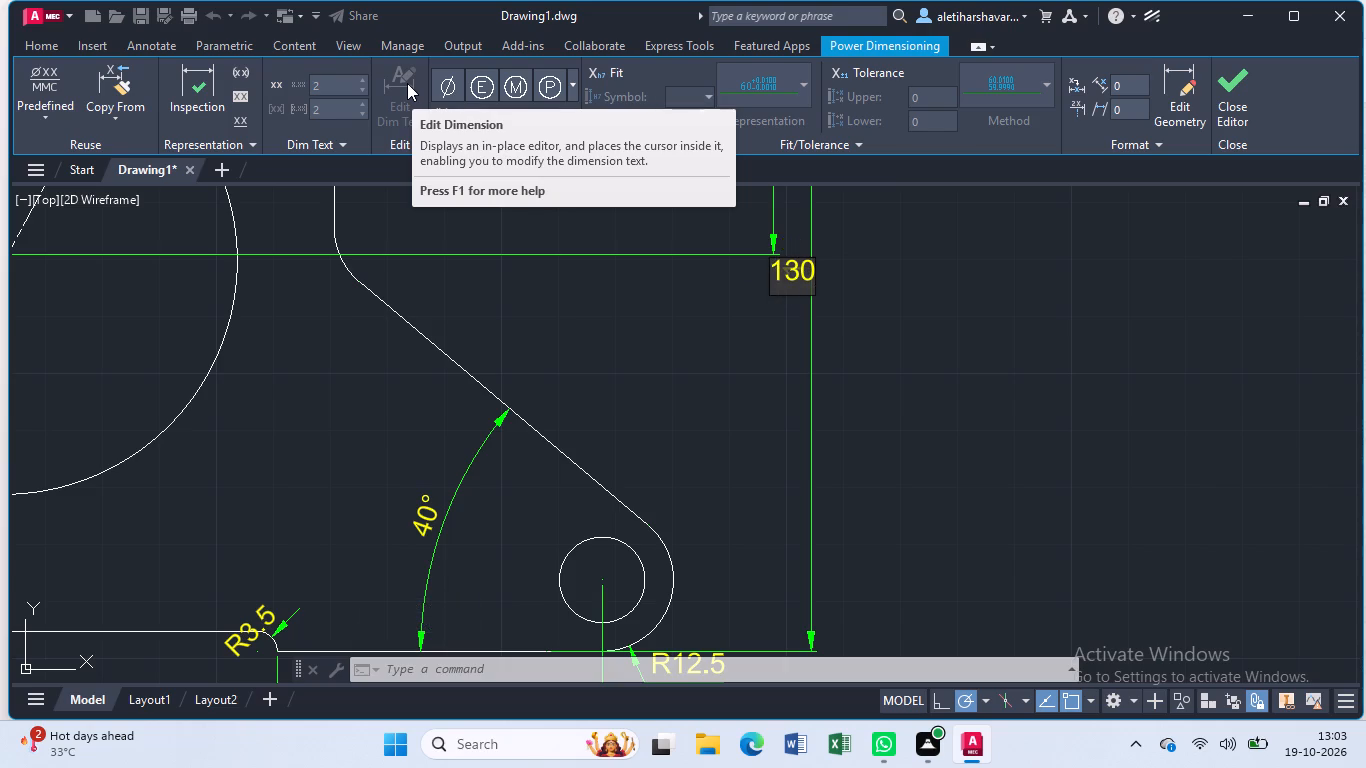
key(Return)
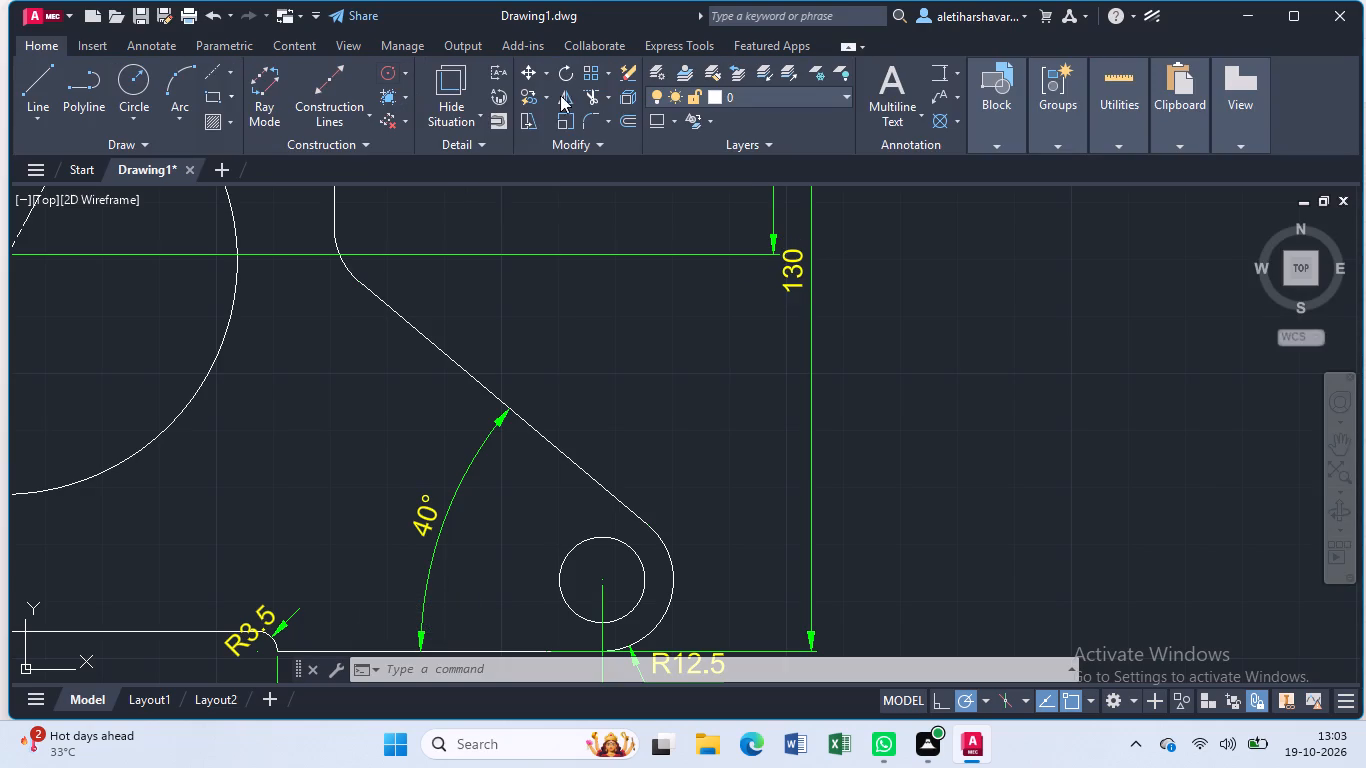
Move the 130 dimension's text straight down by about 19, clear of the 64 dimension's lower extension line.
scroll(623, 87, down, 1)
scroll(652, 292, down, 2)
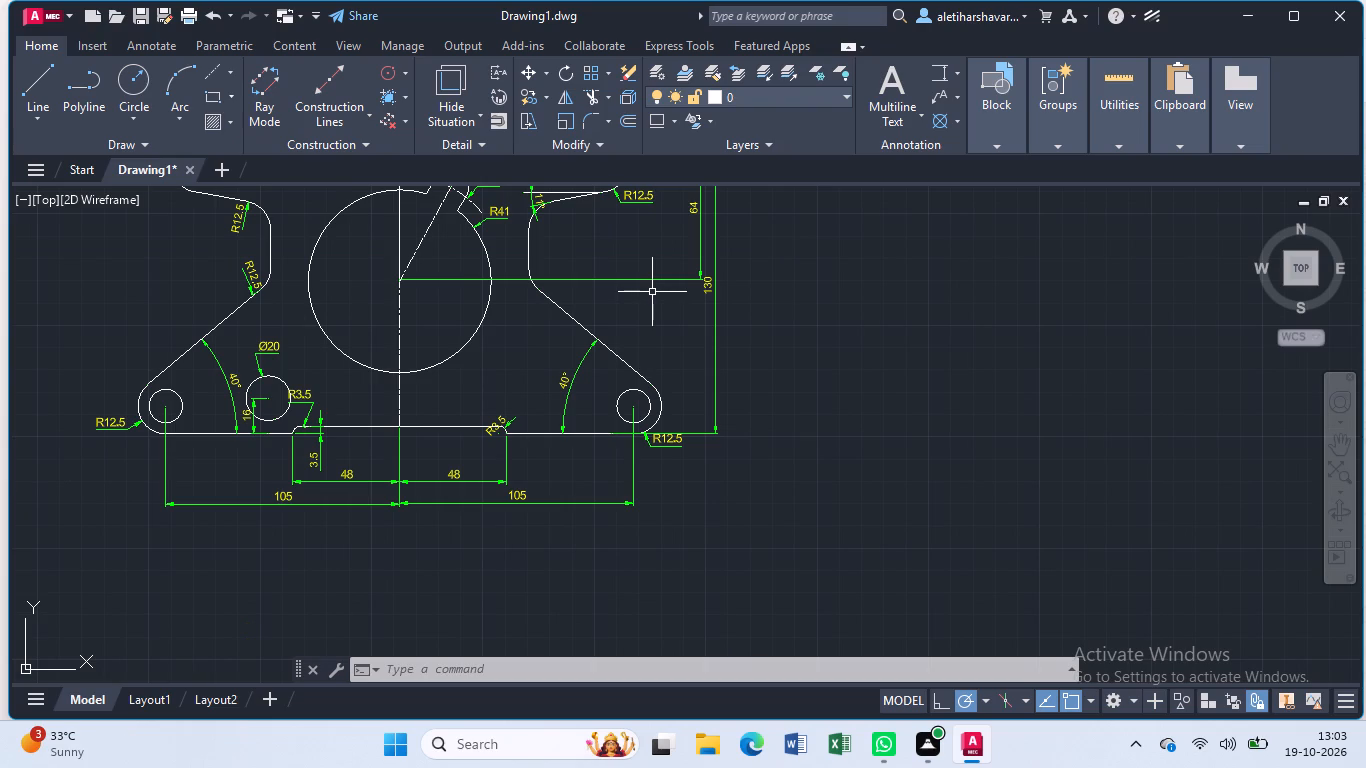
click(712, 288)
click(712, 288)
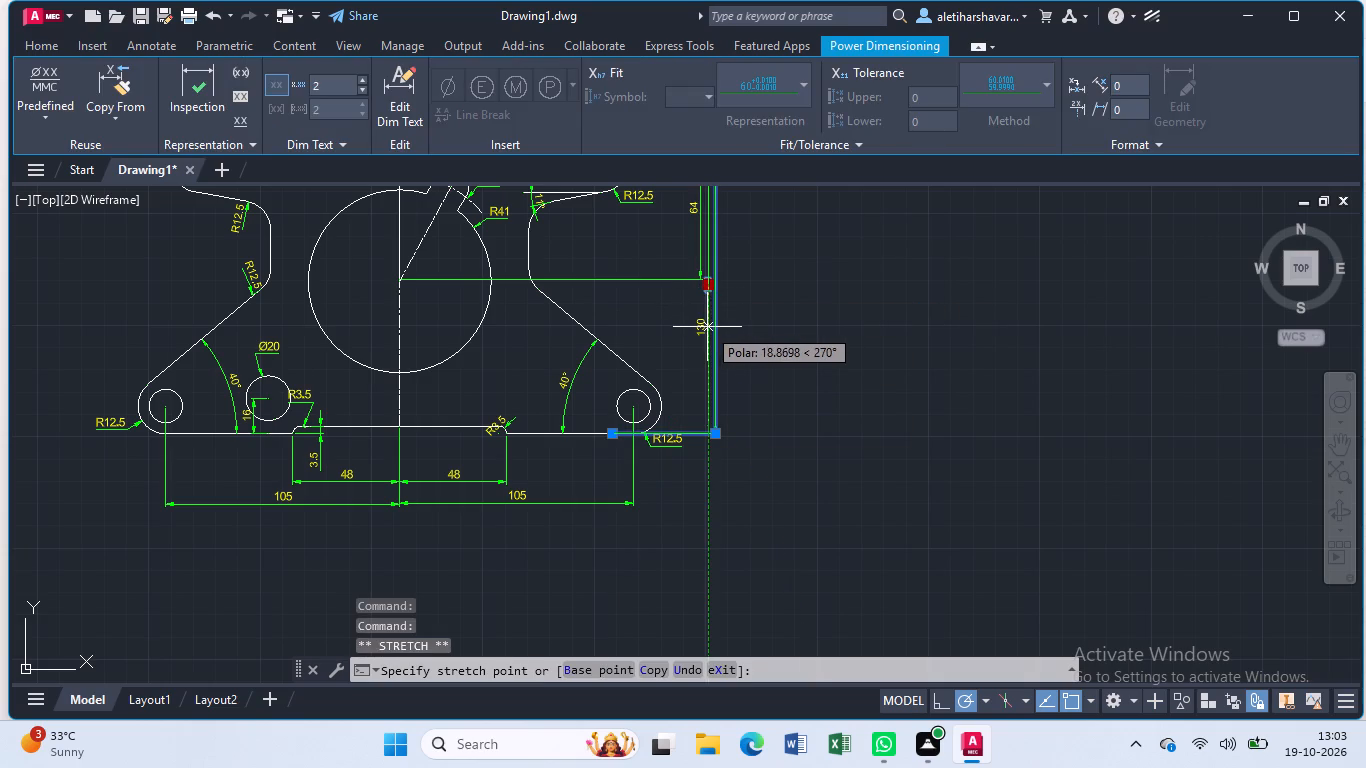
click(708, 326)
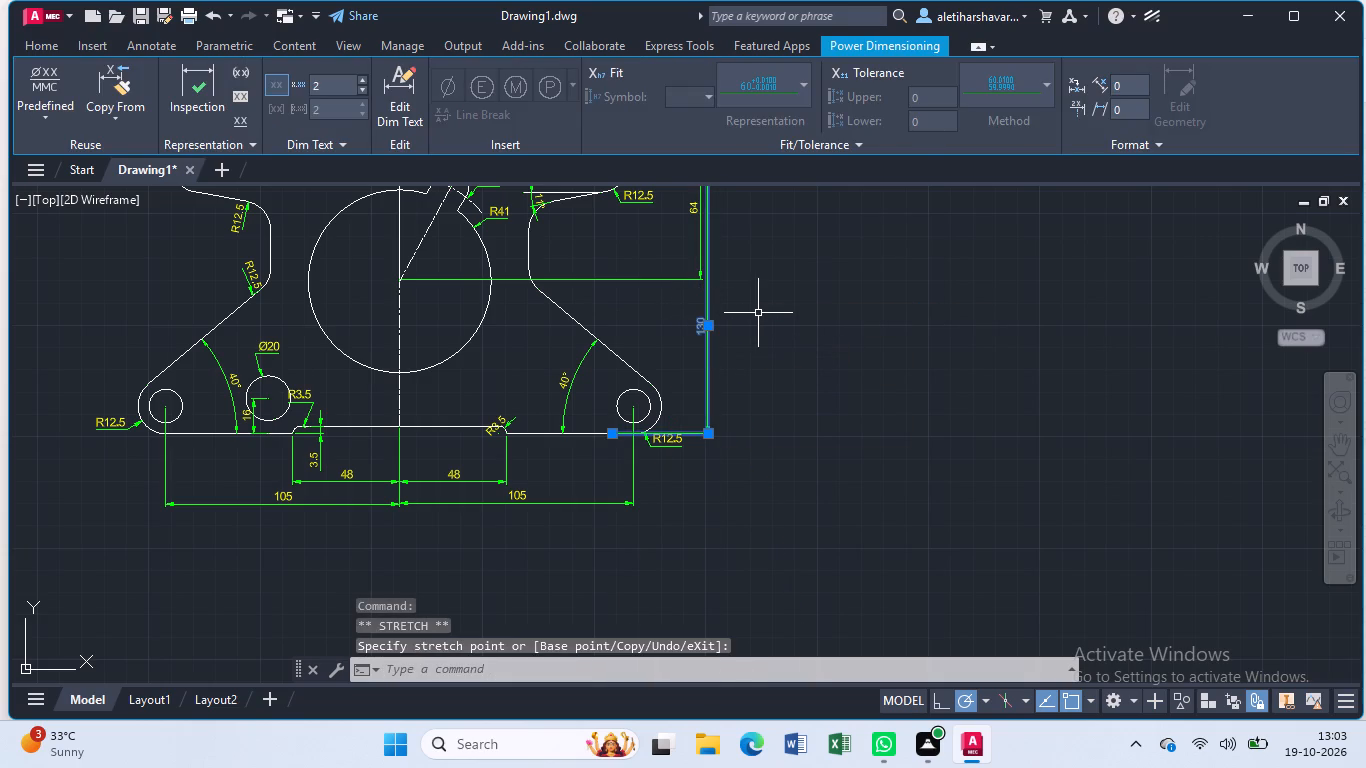
key(Escape)
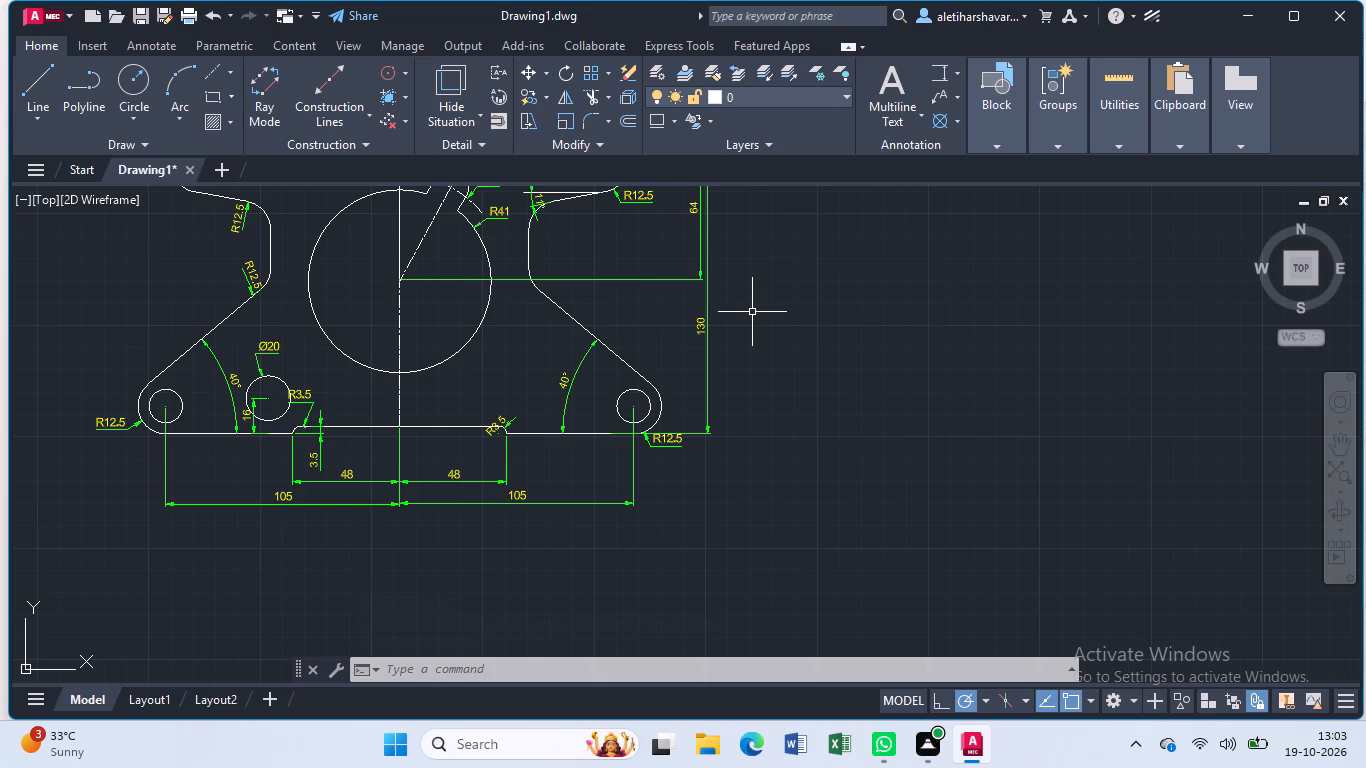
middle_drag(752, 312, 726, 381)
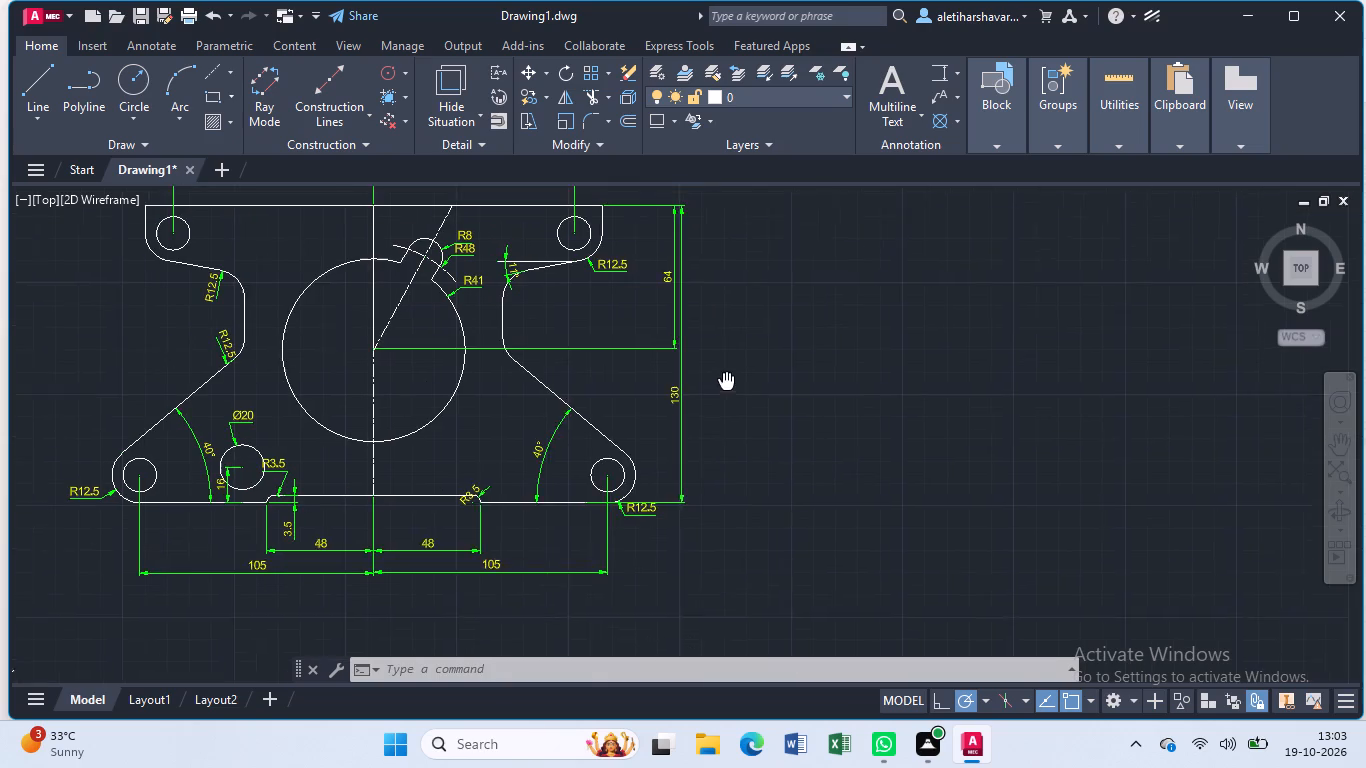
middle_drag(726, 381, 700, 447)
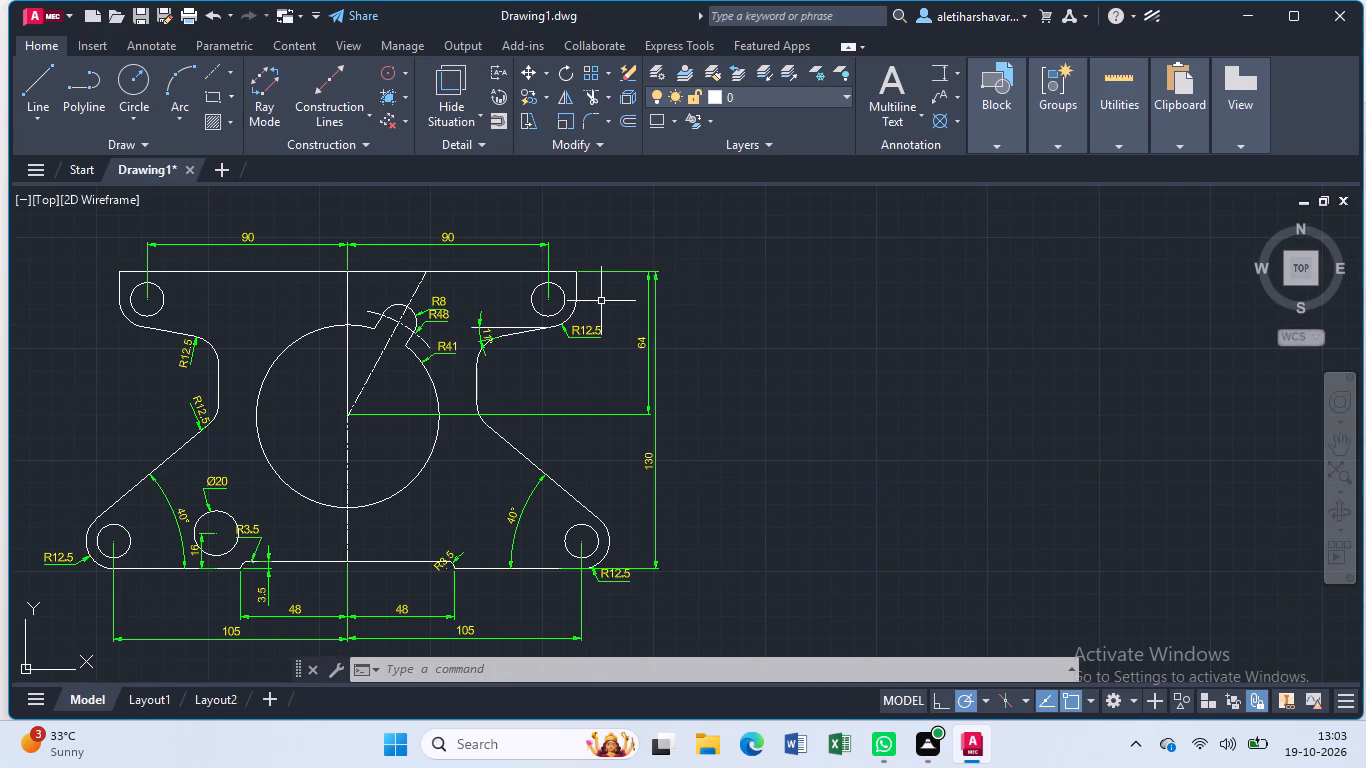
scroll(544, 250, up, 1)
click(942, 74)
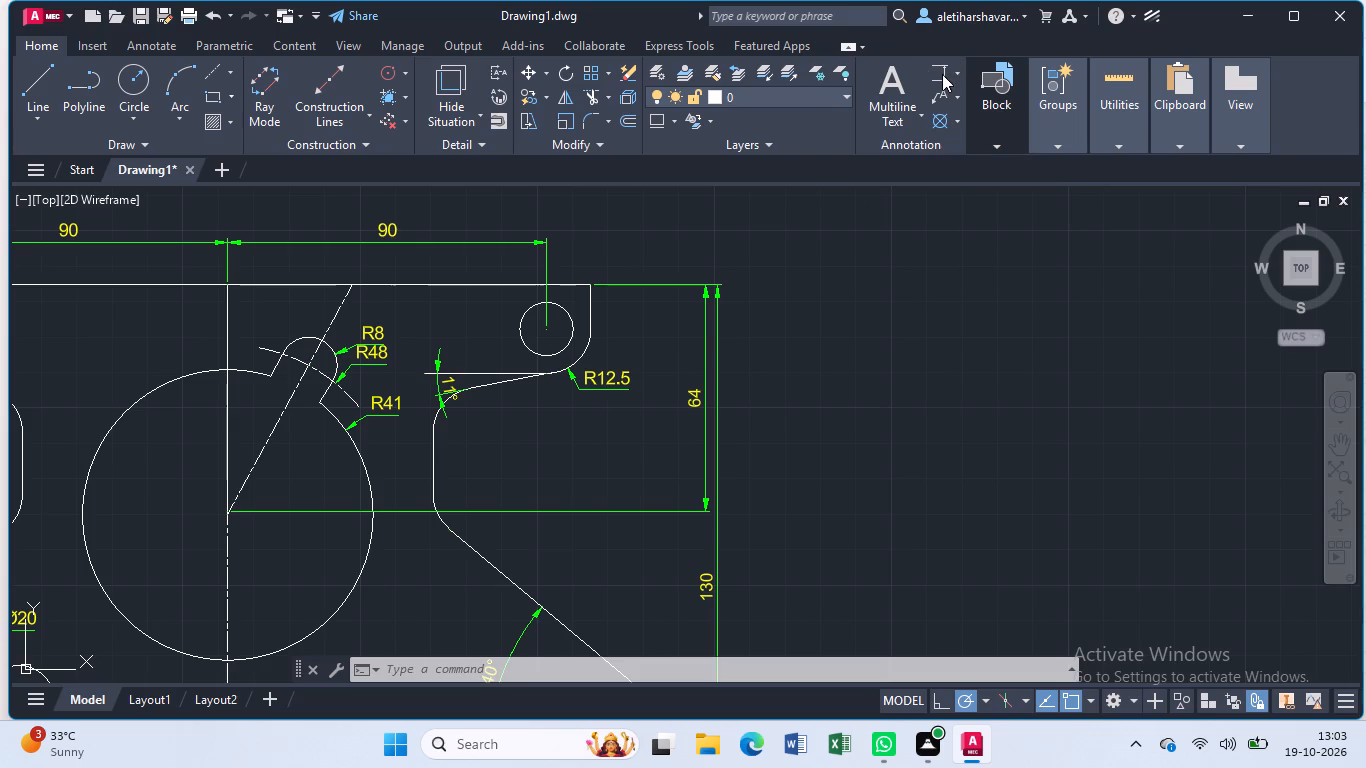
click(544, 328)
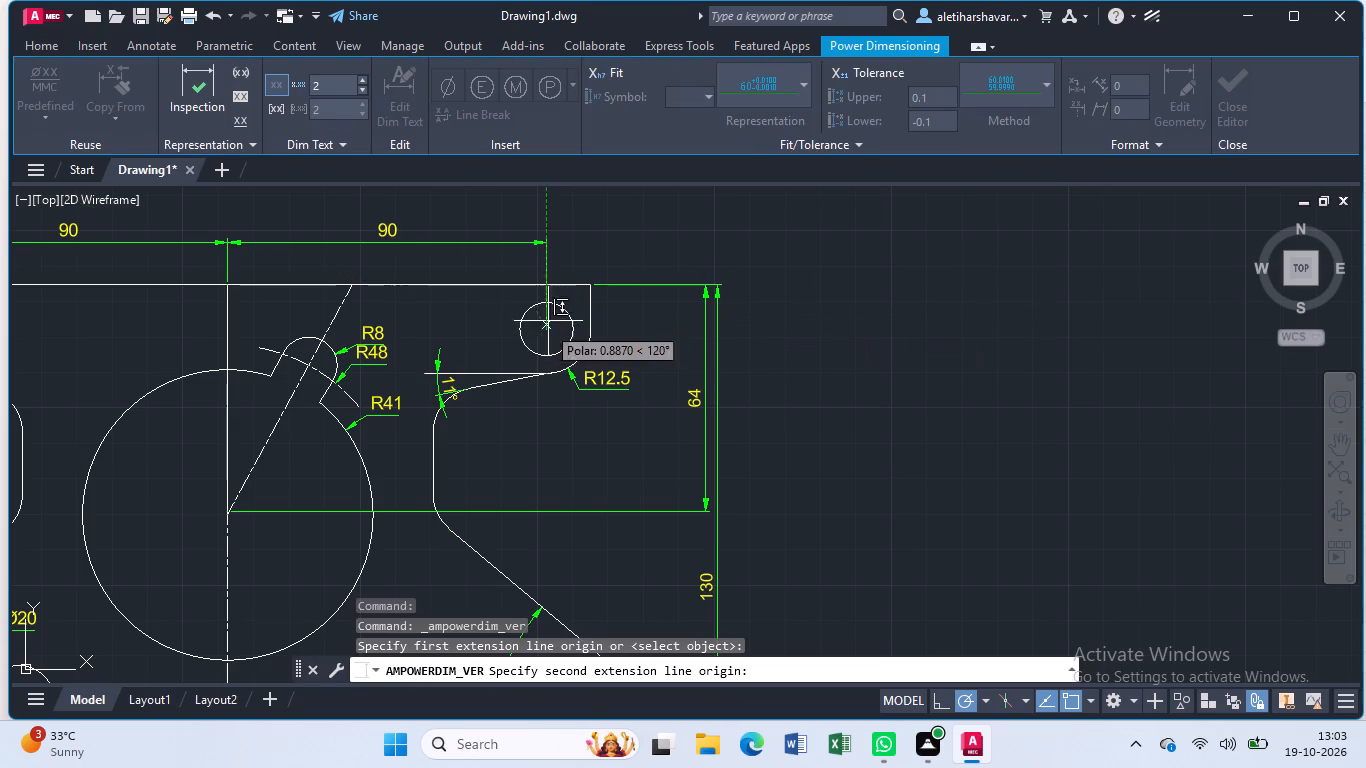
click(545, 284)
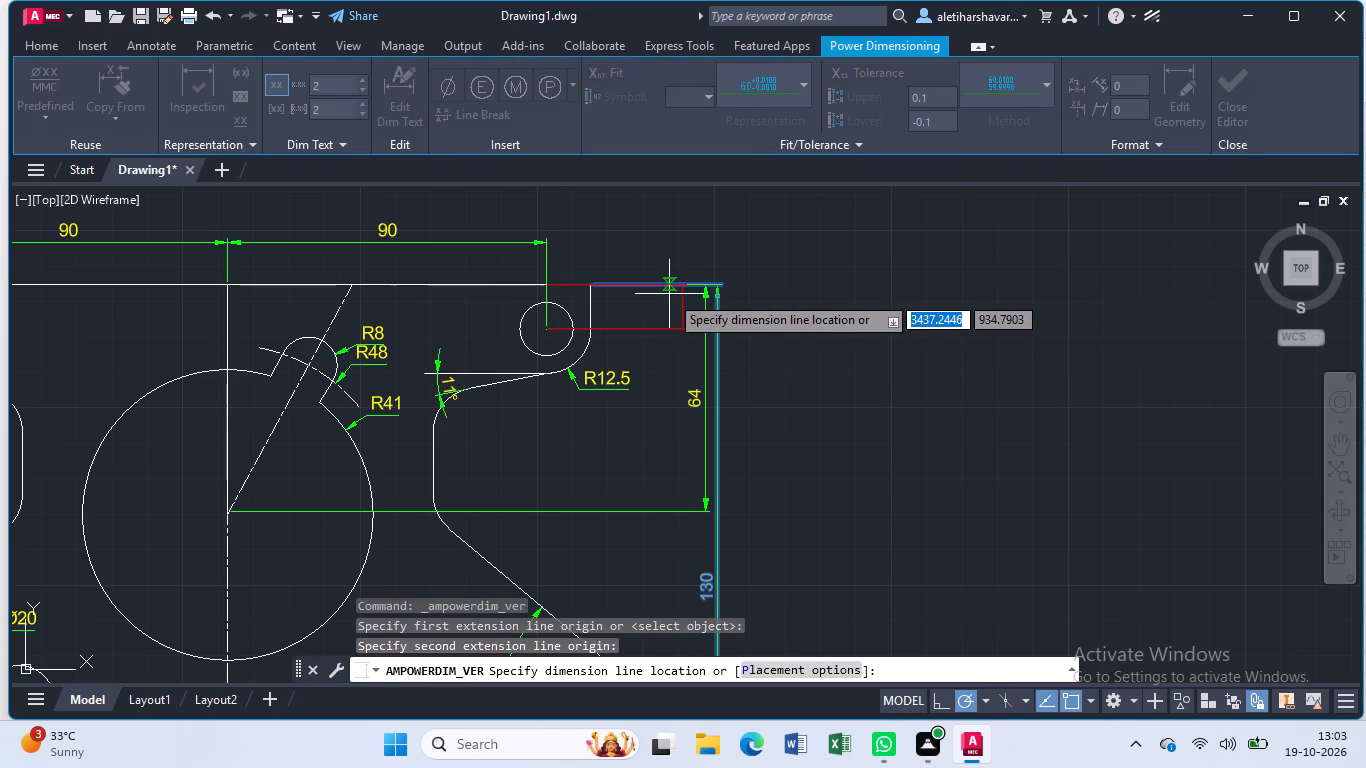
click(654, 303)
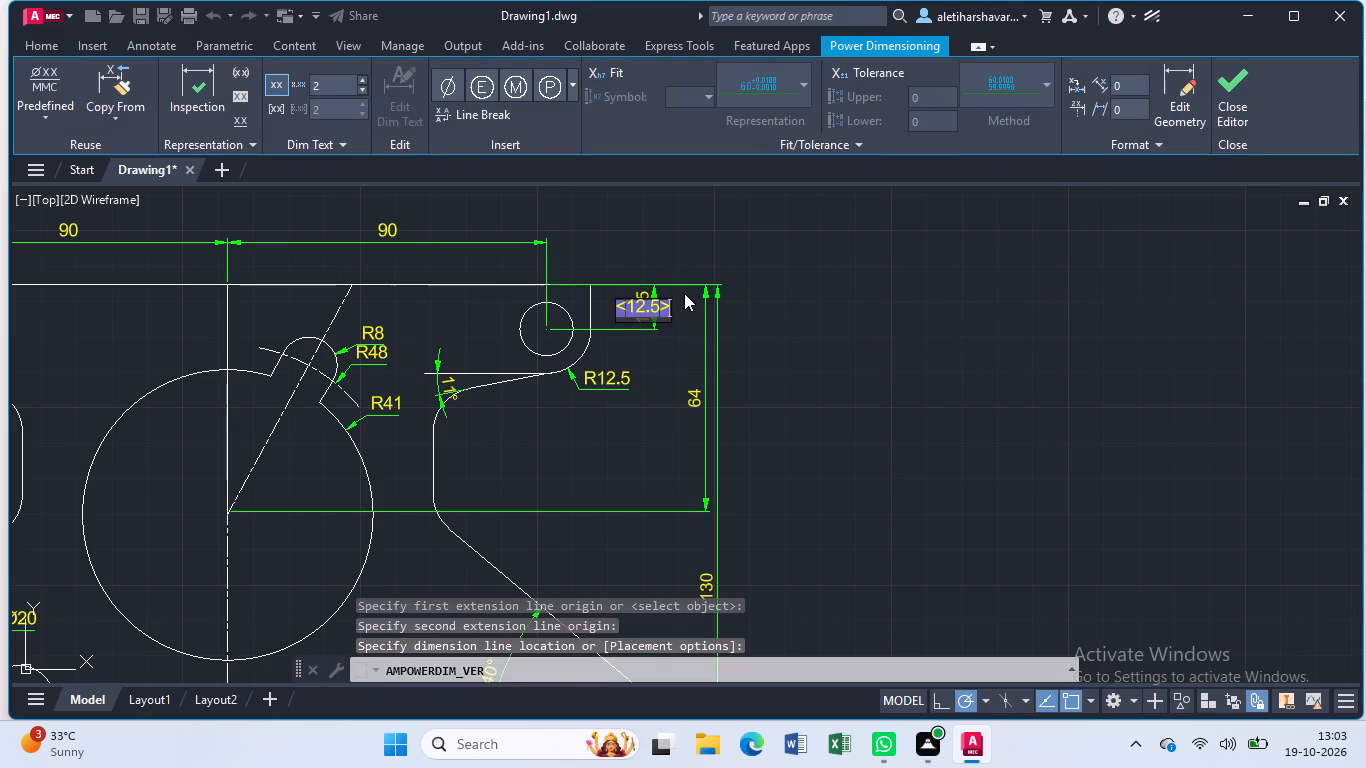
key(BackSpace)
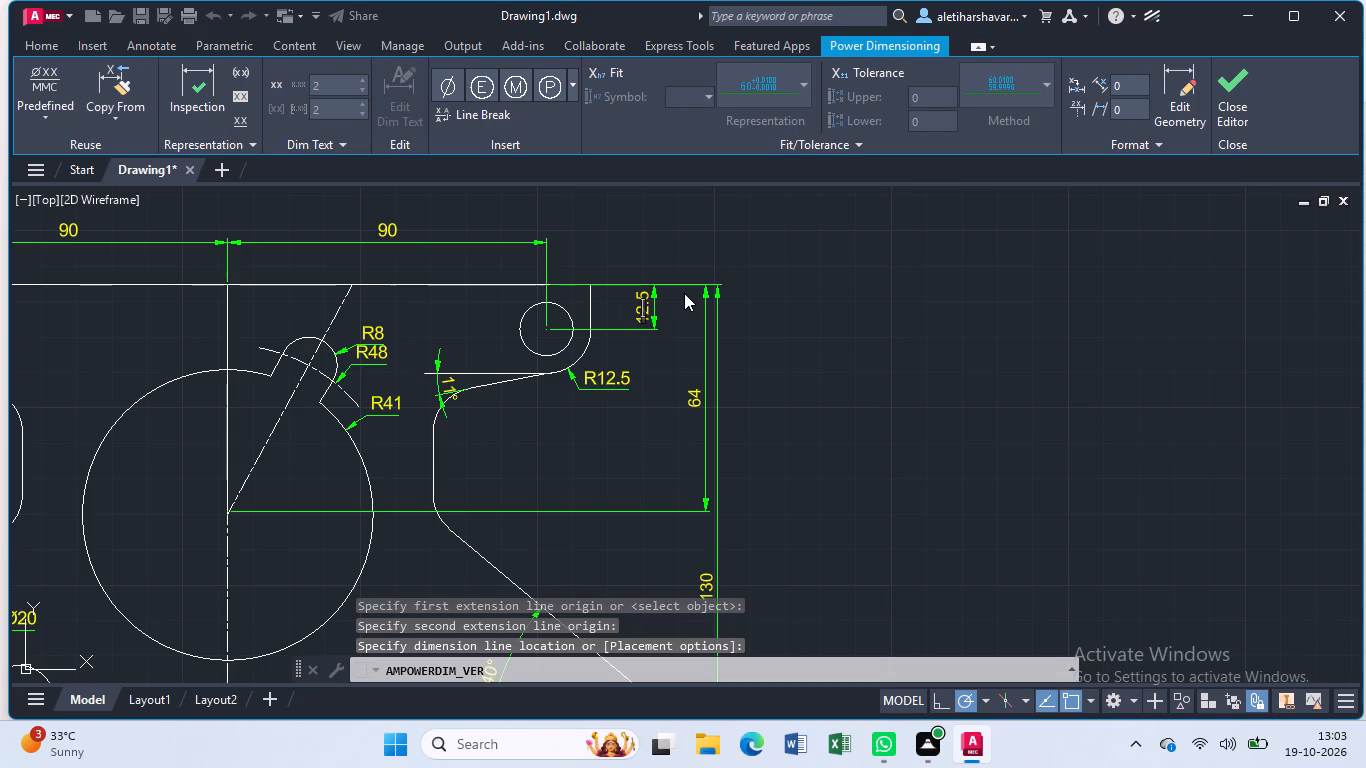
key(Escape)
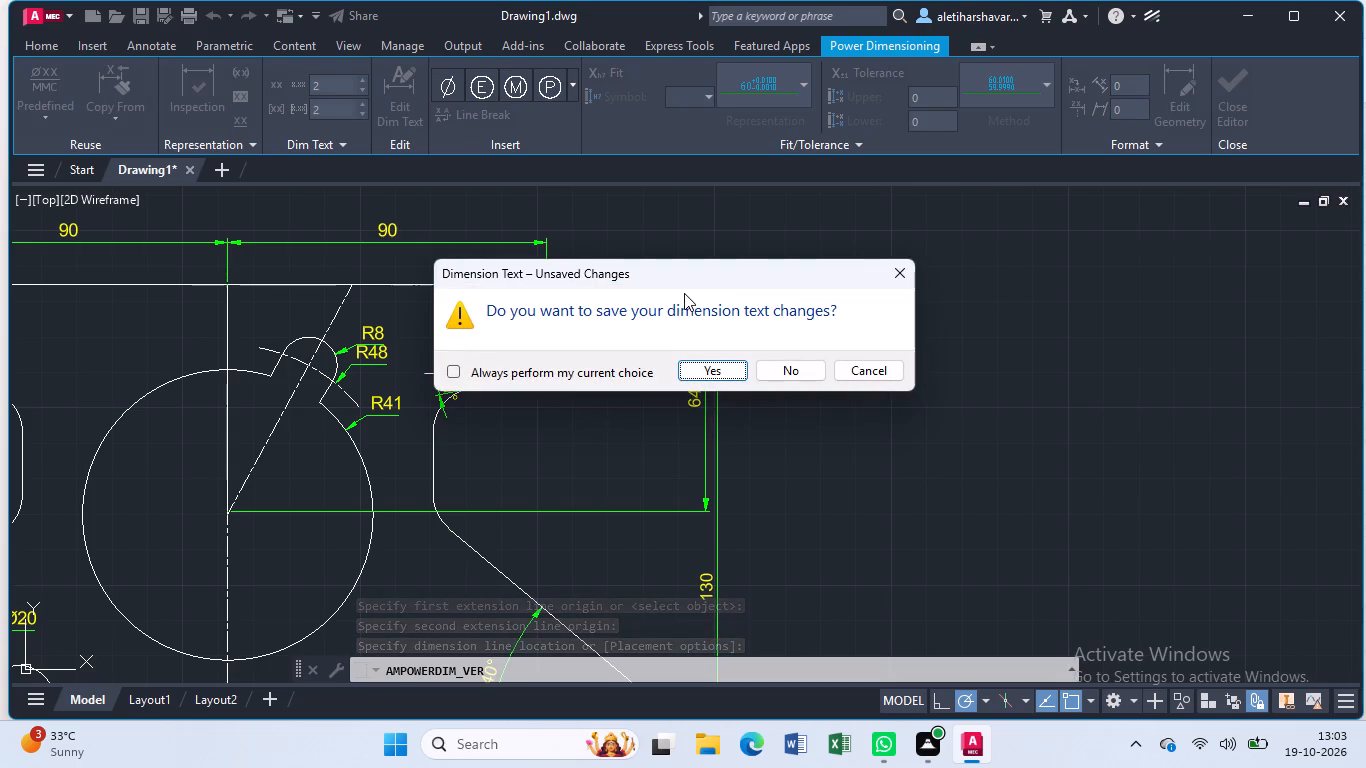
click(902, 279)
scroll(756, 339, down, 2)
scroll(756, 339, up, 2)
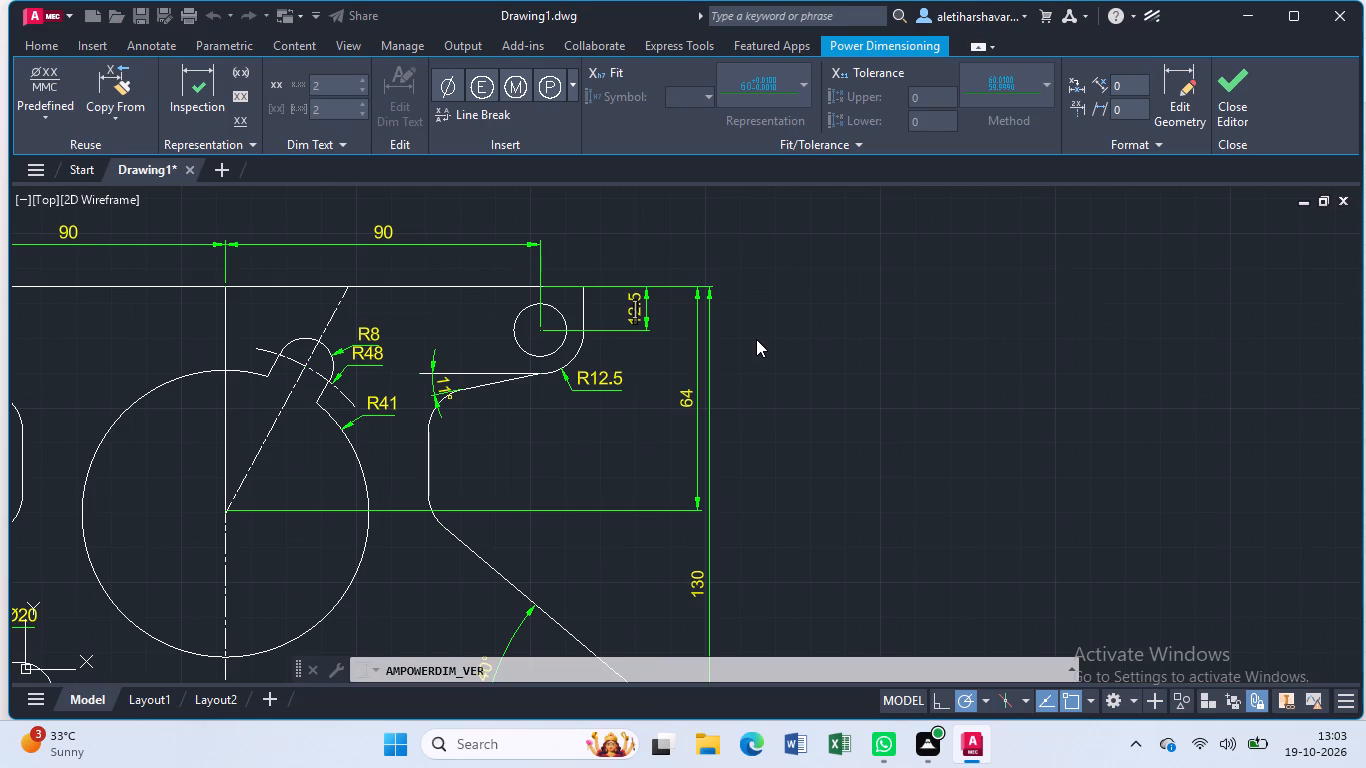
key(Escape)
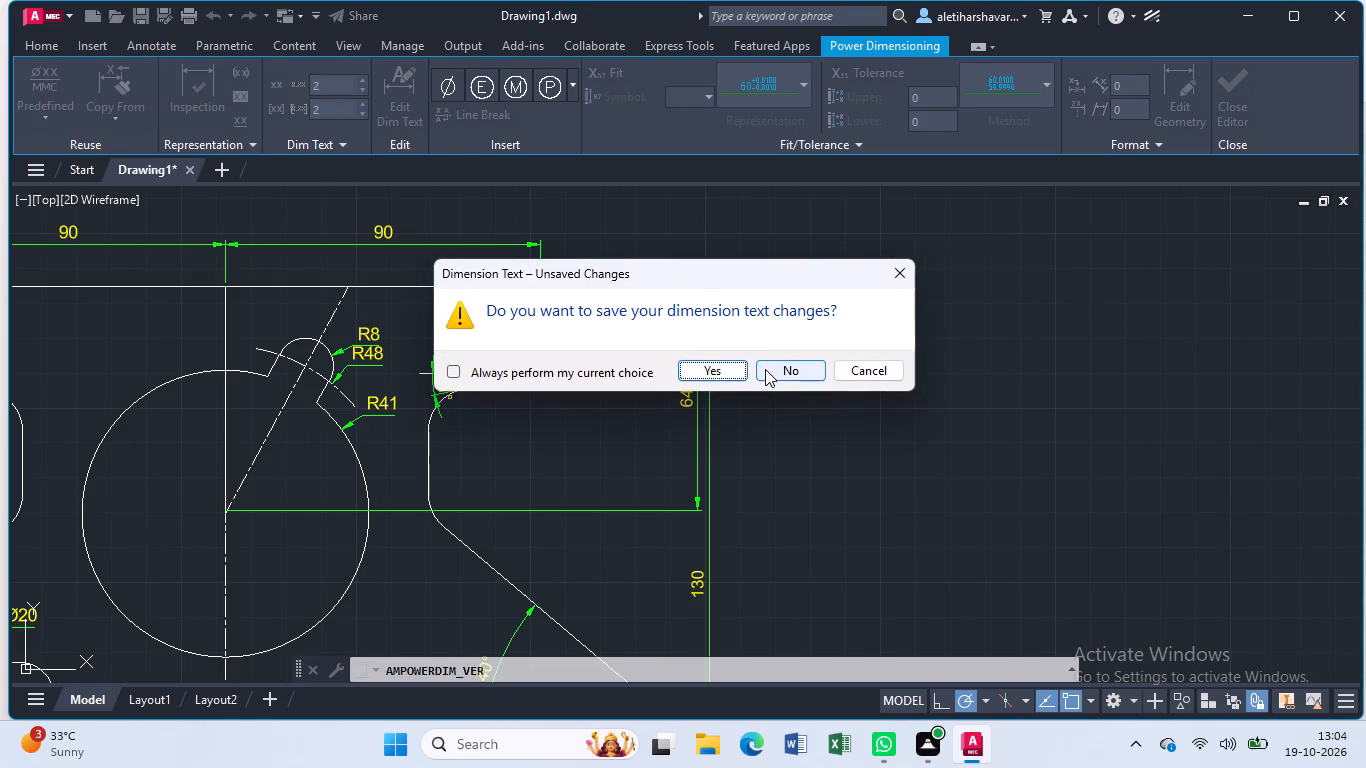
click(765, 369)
Add a vertical dimension from the upper hole's centre to the top edge, inside the 64 dimension, keeping its default text.
scroll(765, 369, down, 2)
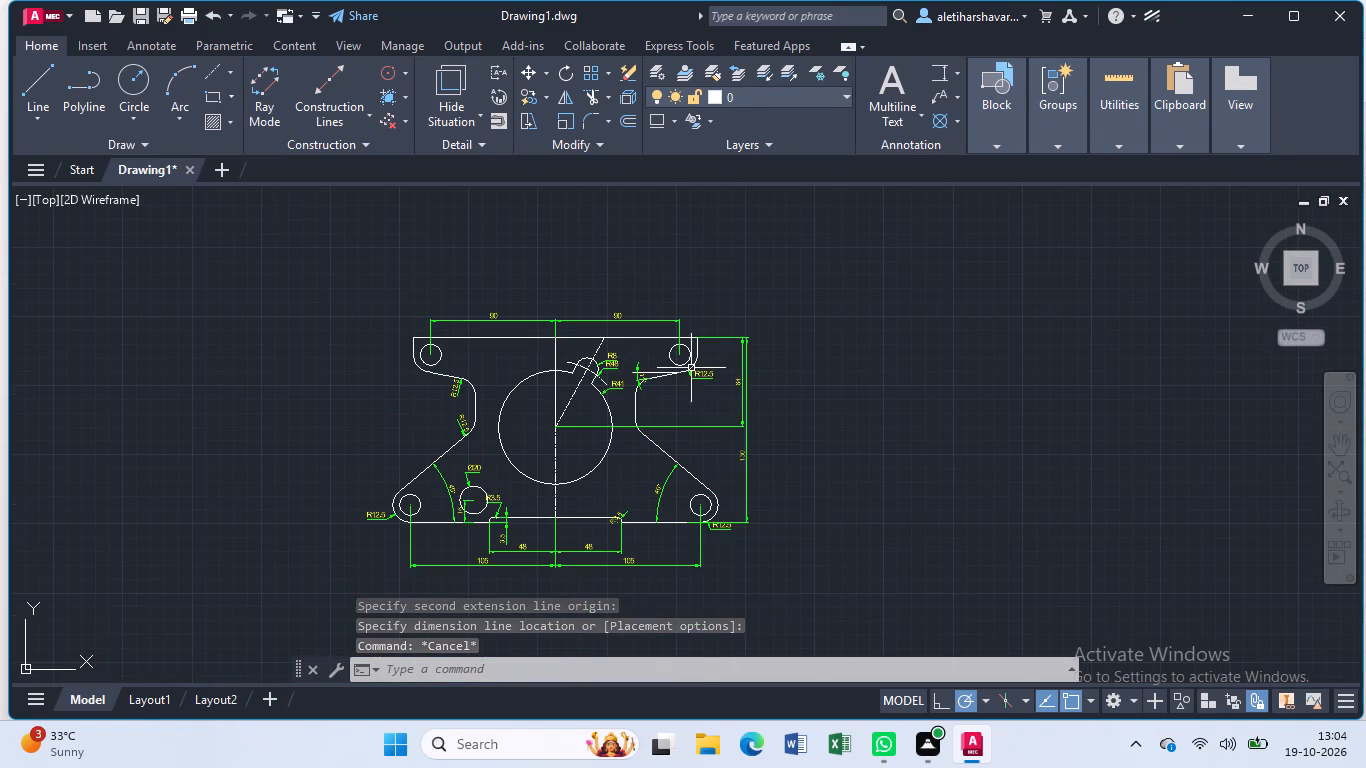
scroll(685, 368, up, 1)
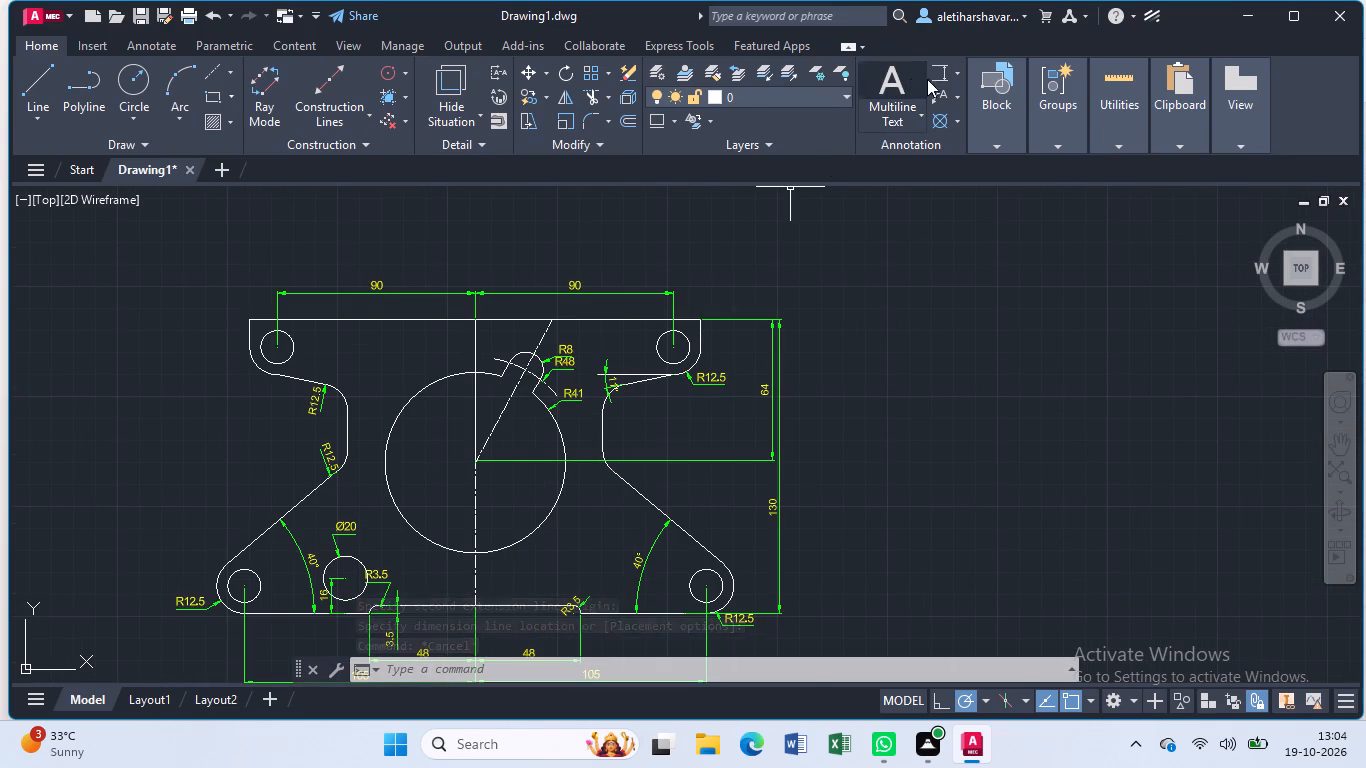
click(933, 74)
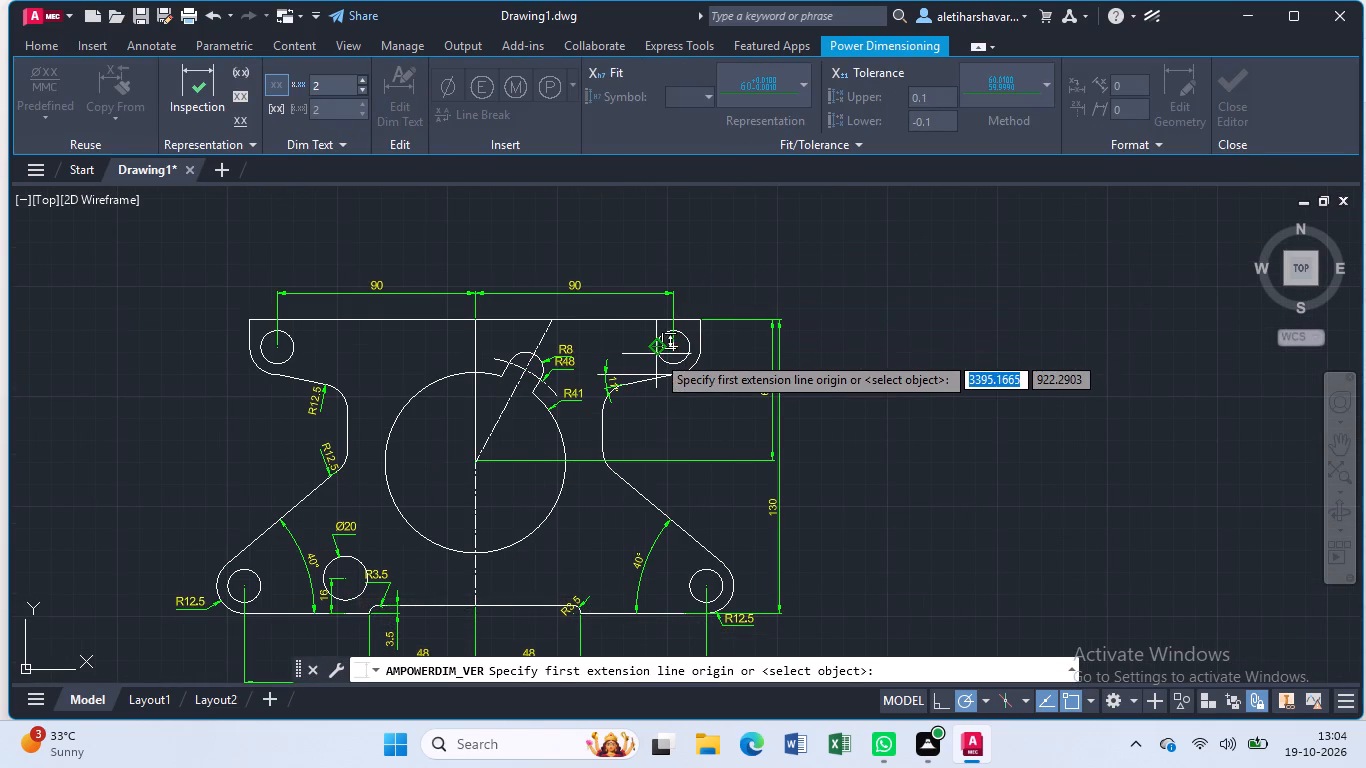
click(678, 350)
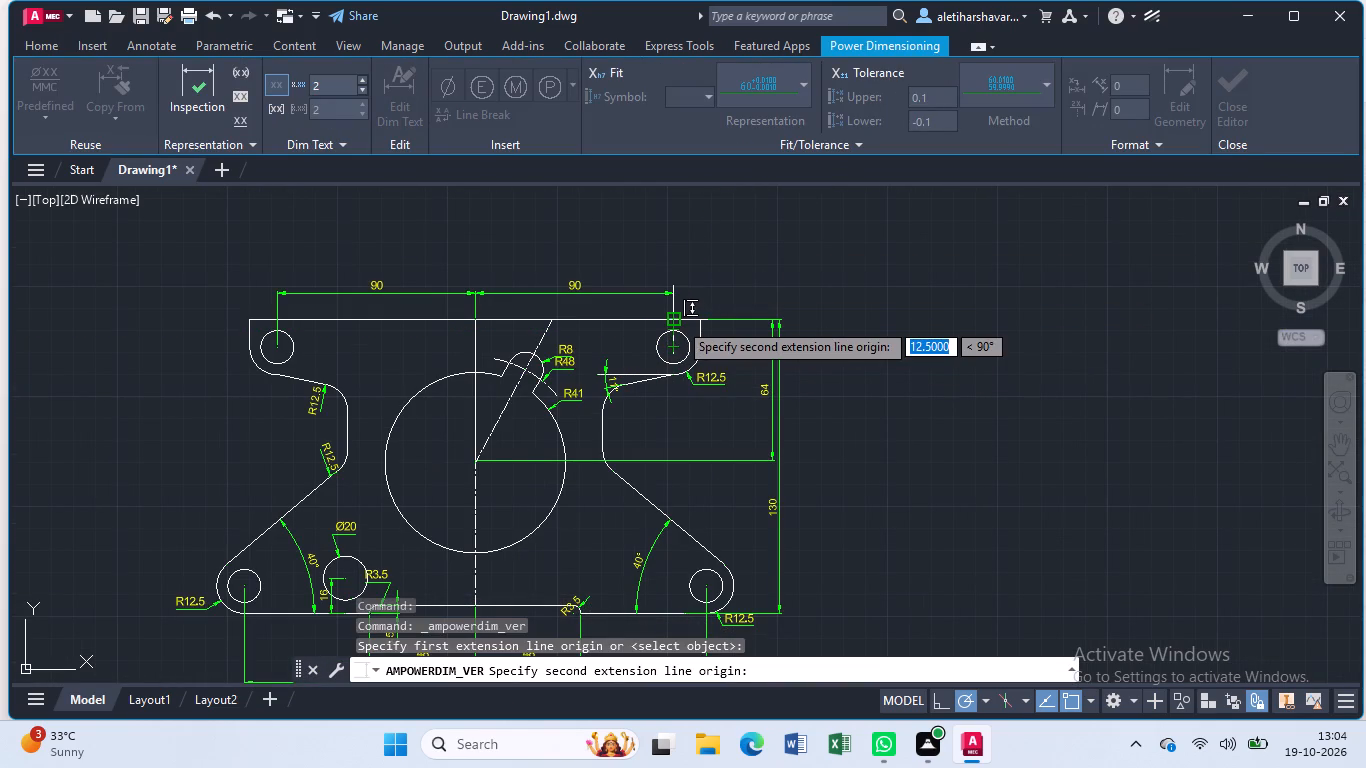
click(678, 321)
click(746, 318)
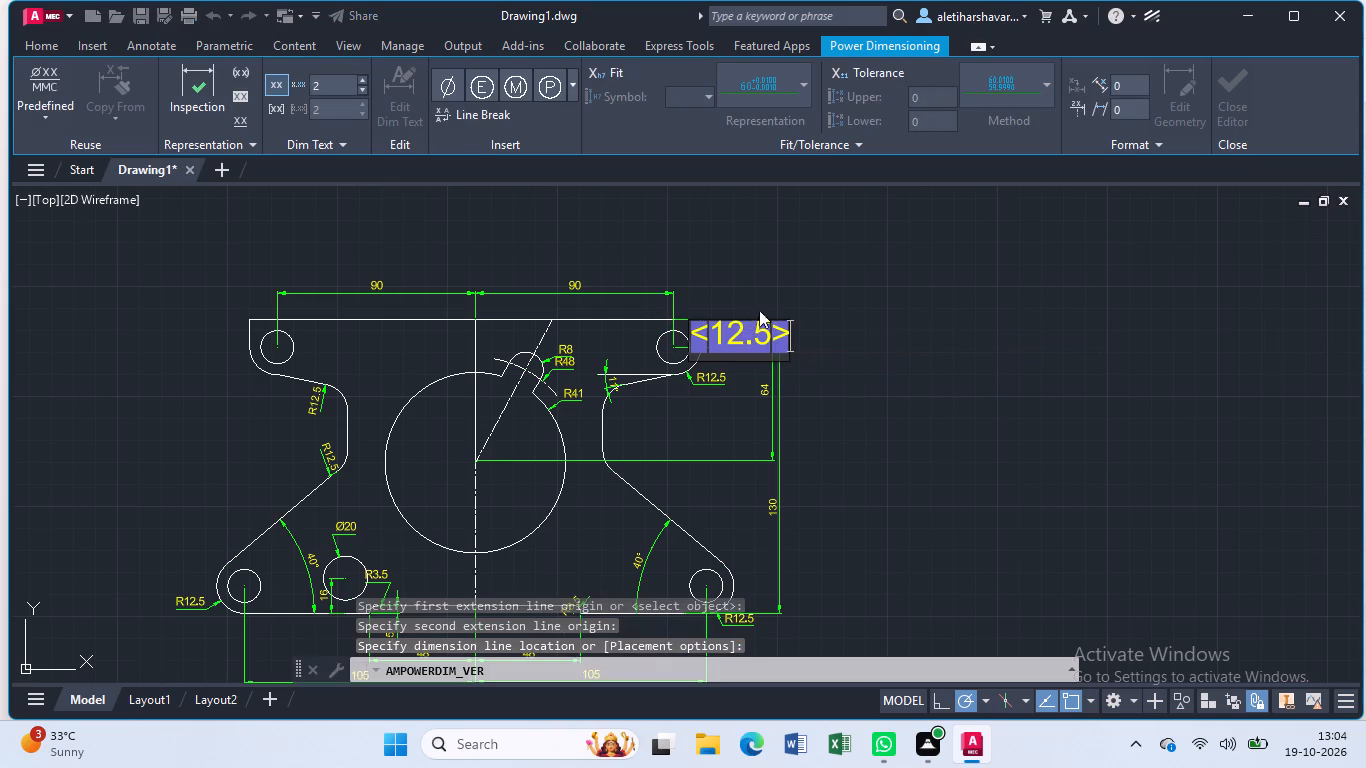
key(Return)
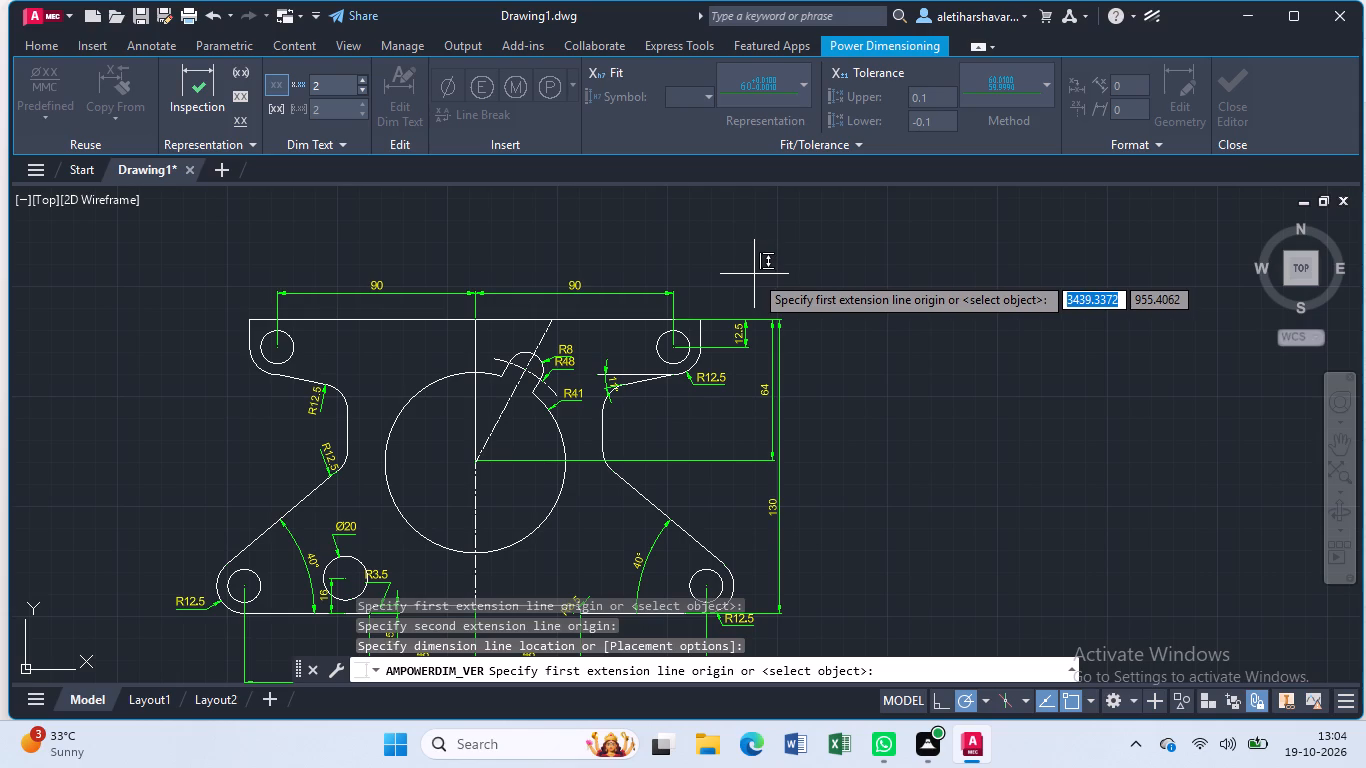
key(Escape)
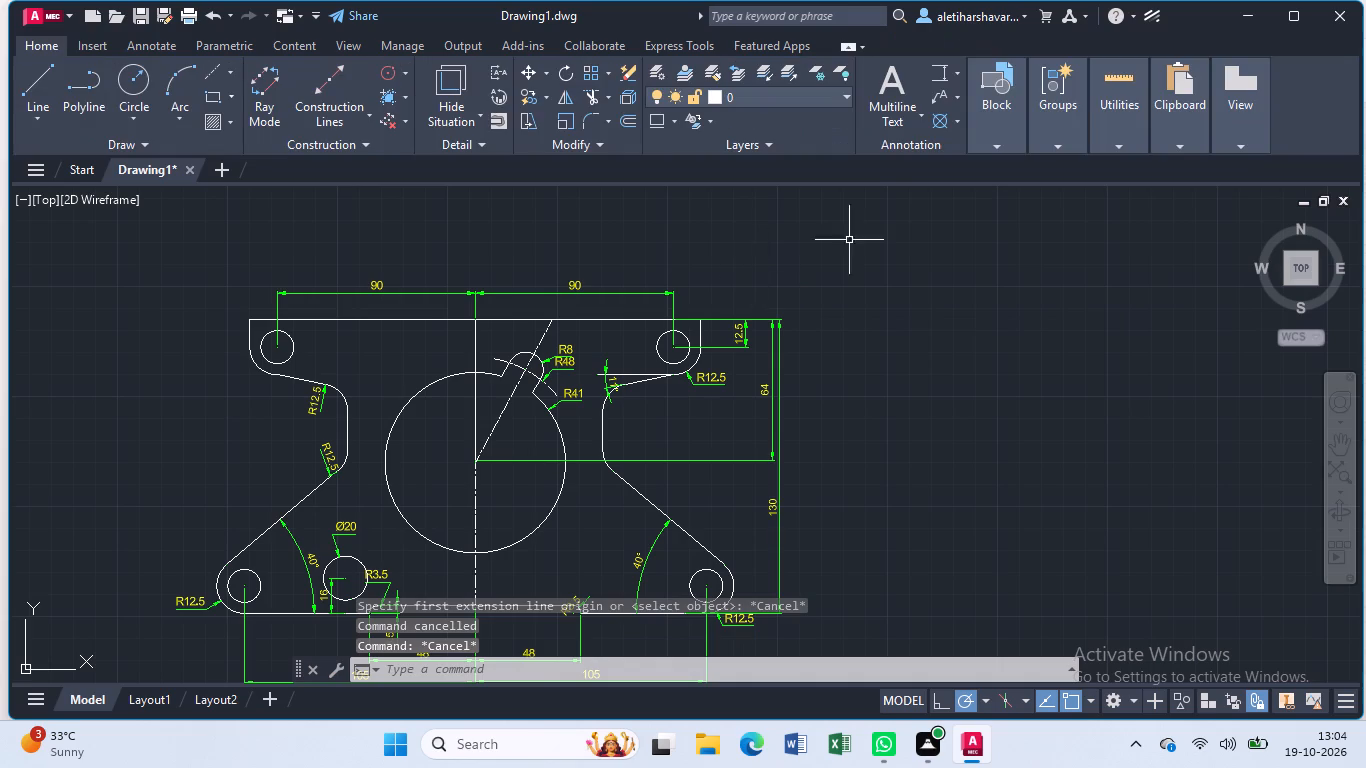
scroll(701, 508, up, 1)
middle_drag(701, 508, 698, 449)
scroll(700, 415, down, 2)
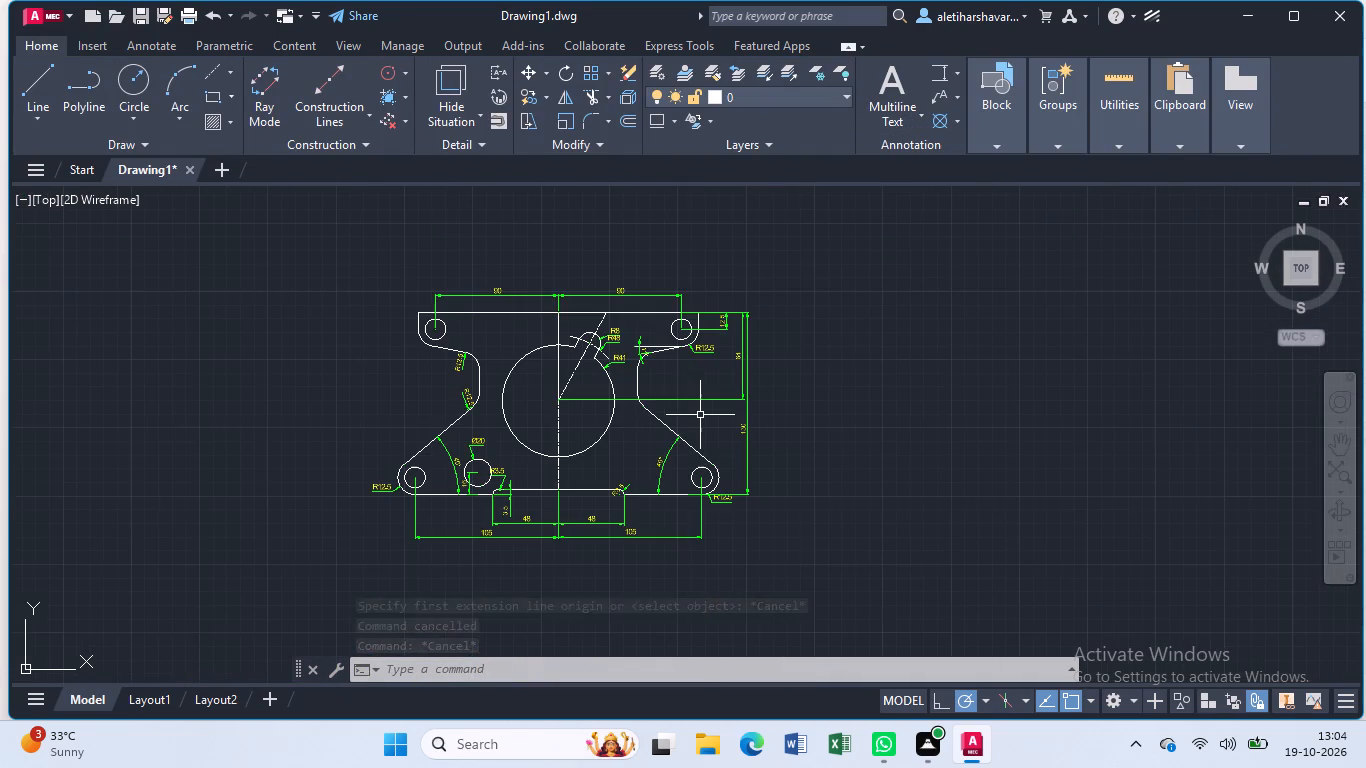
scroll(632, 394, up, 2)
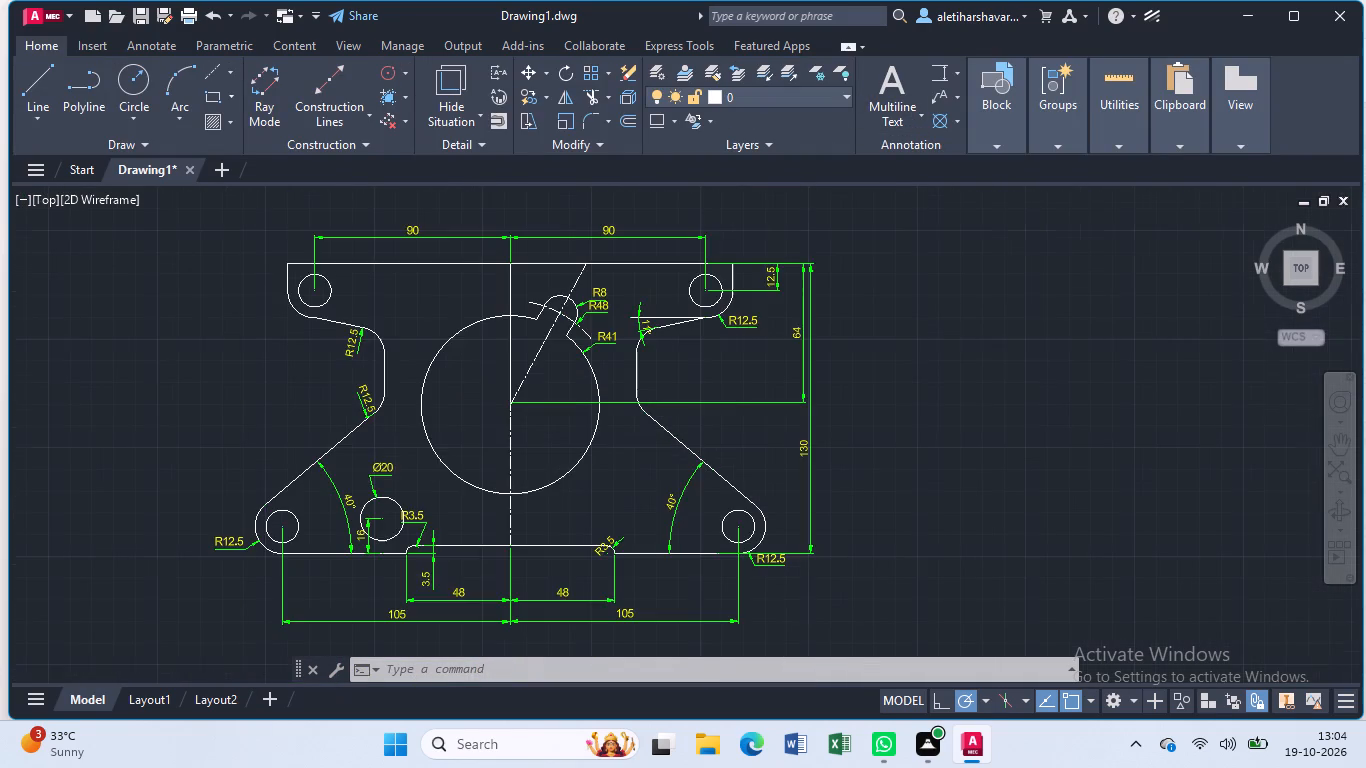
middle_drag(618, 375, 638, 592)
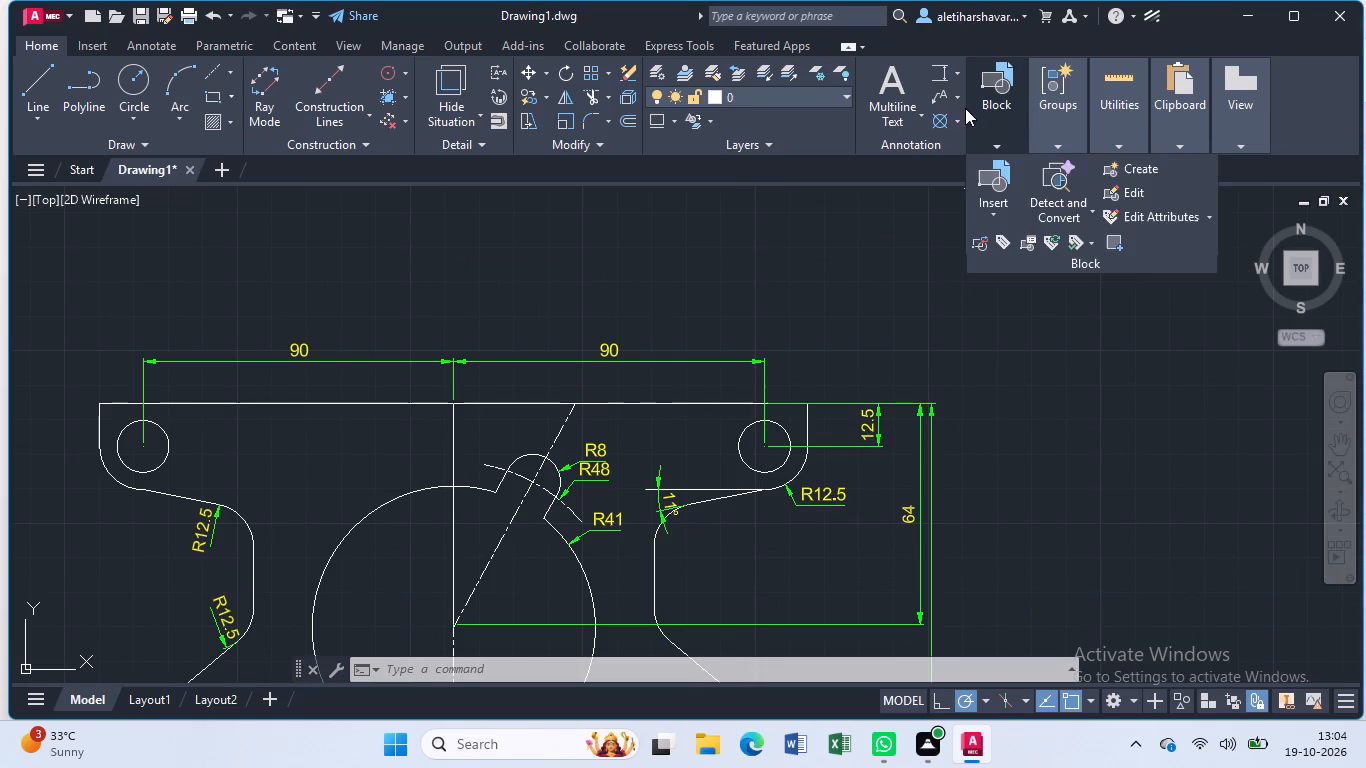
Add an angular dimension between the vertical centreline and the inclined centreline, placed just above the small slot arc, keeping its default text.
click(958, 71)
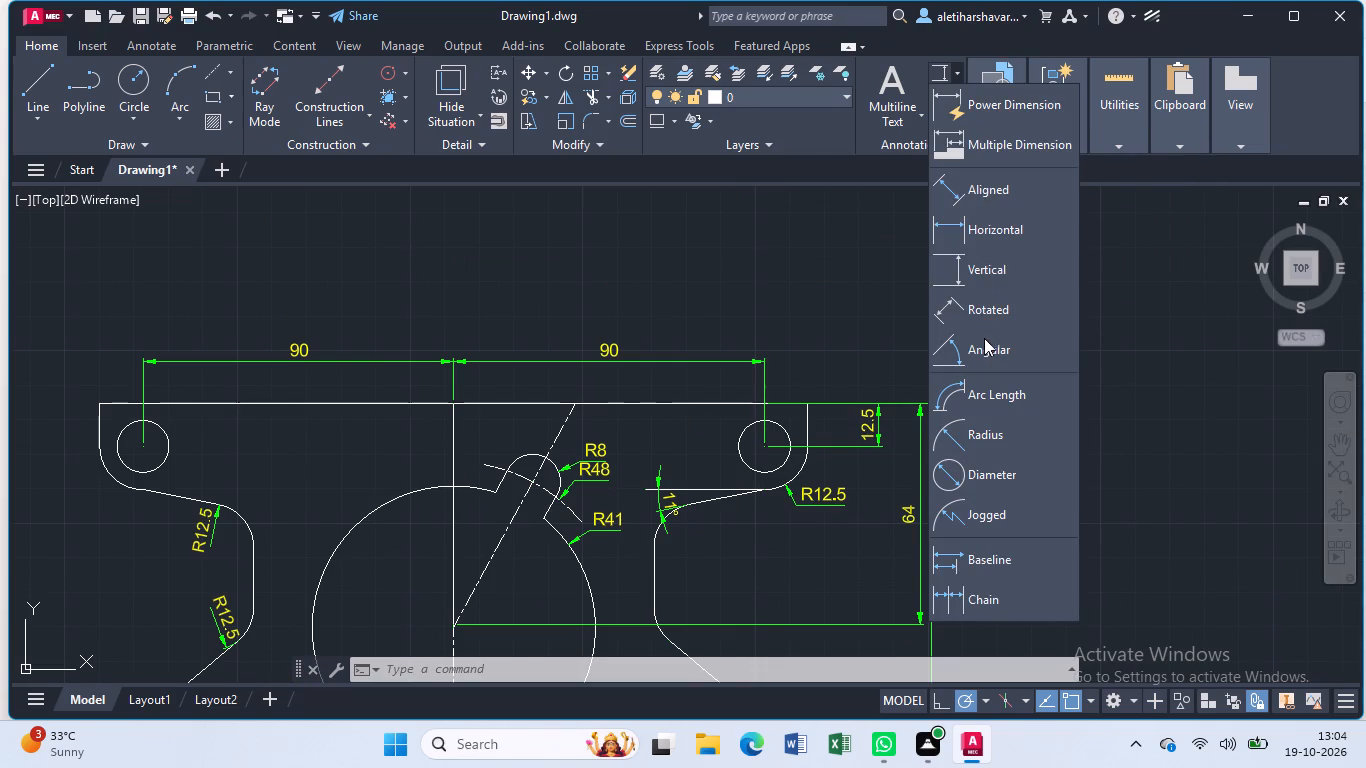
click(981, 342)
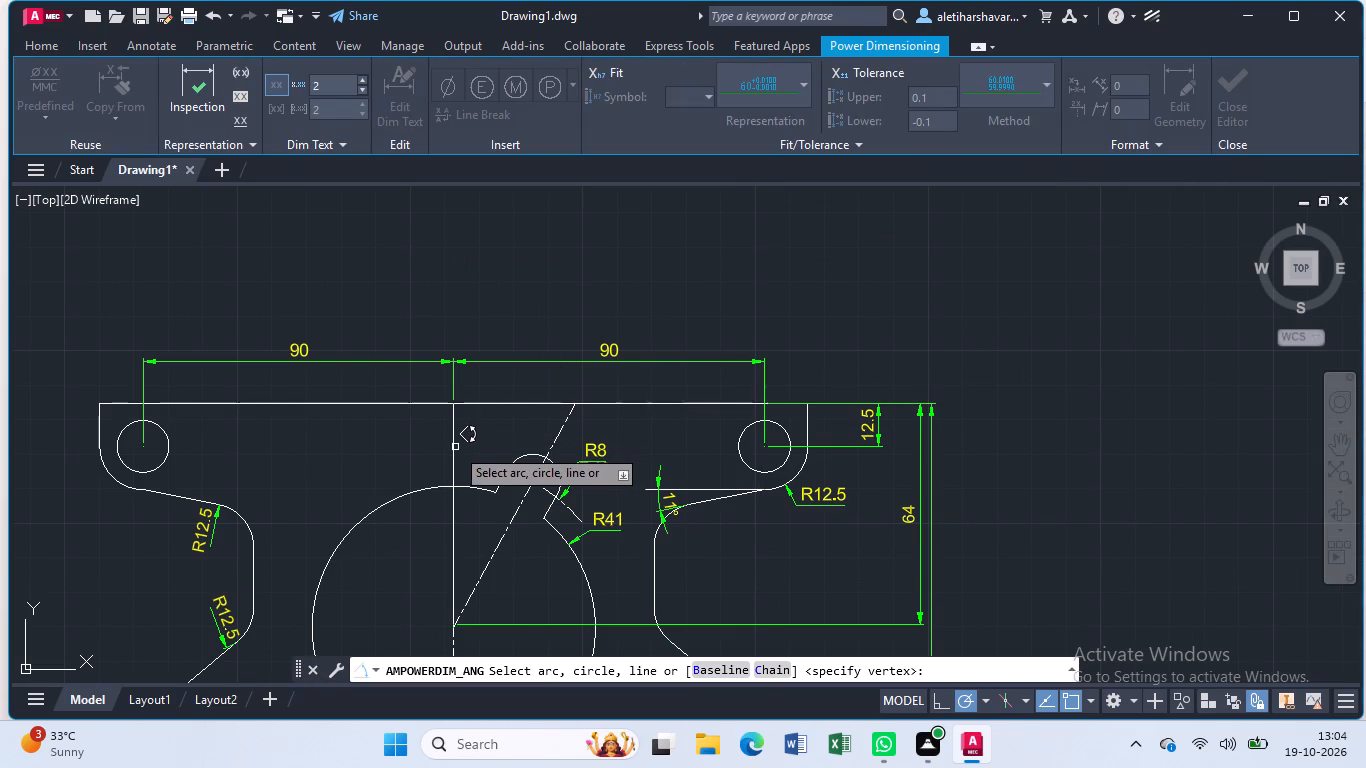
click(452, 449)
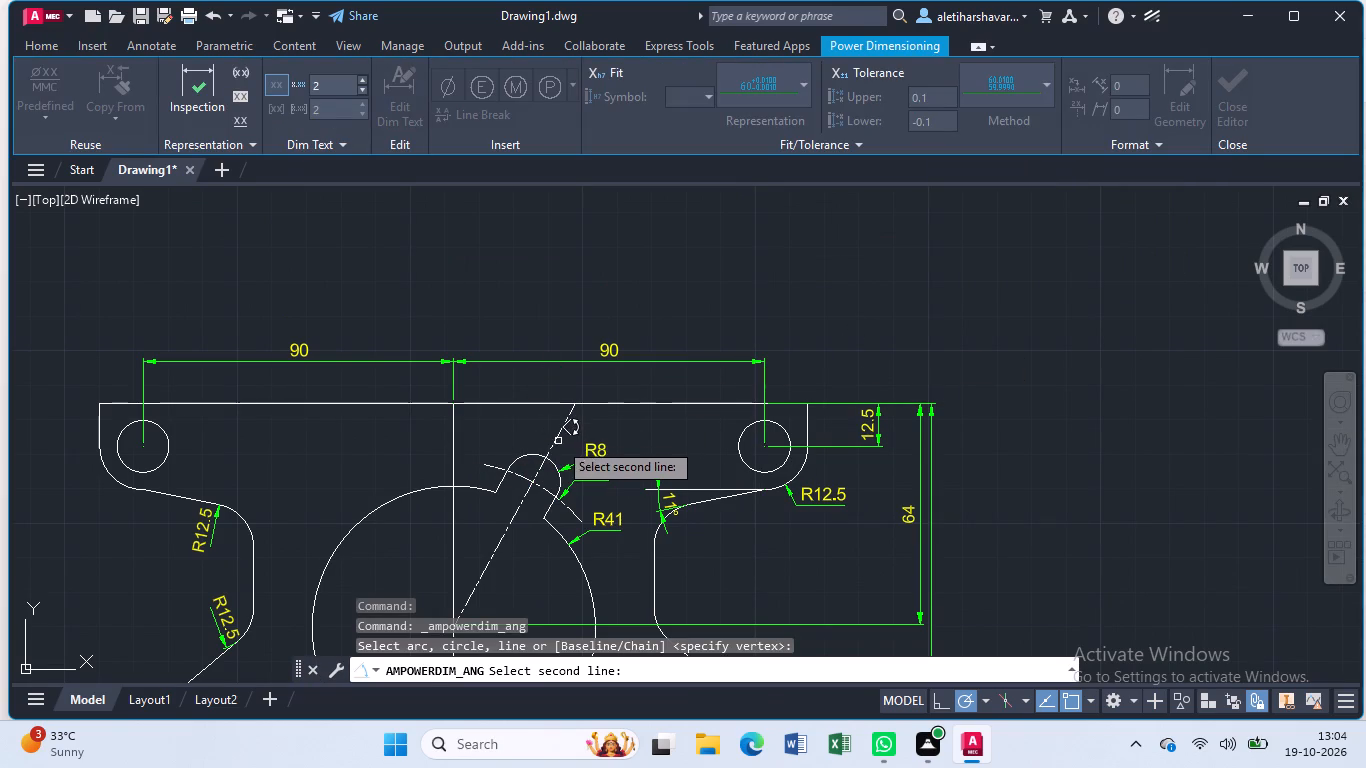
click(556, 442)
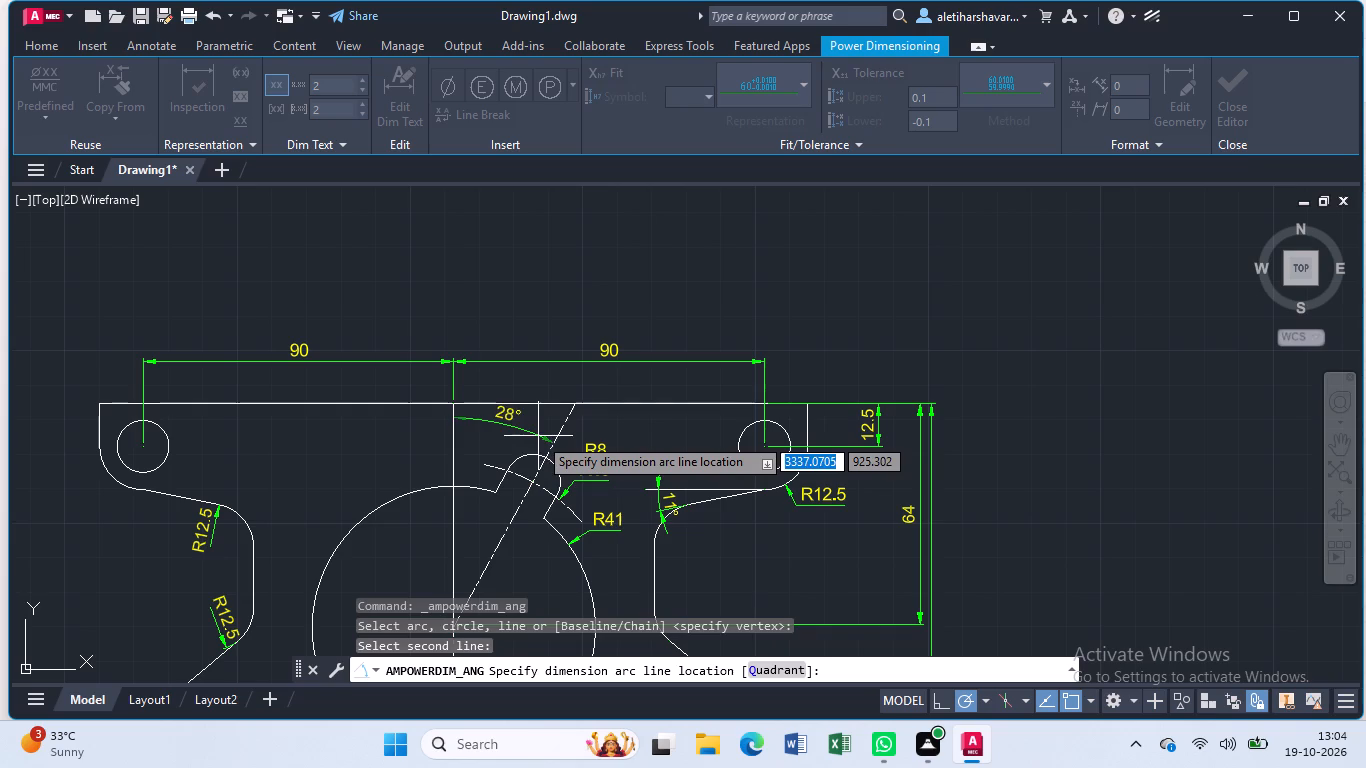
click(535, 445)
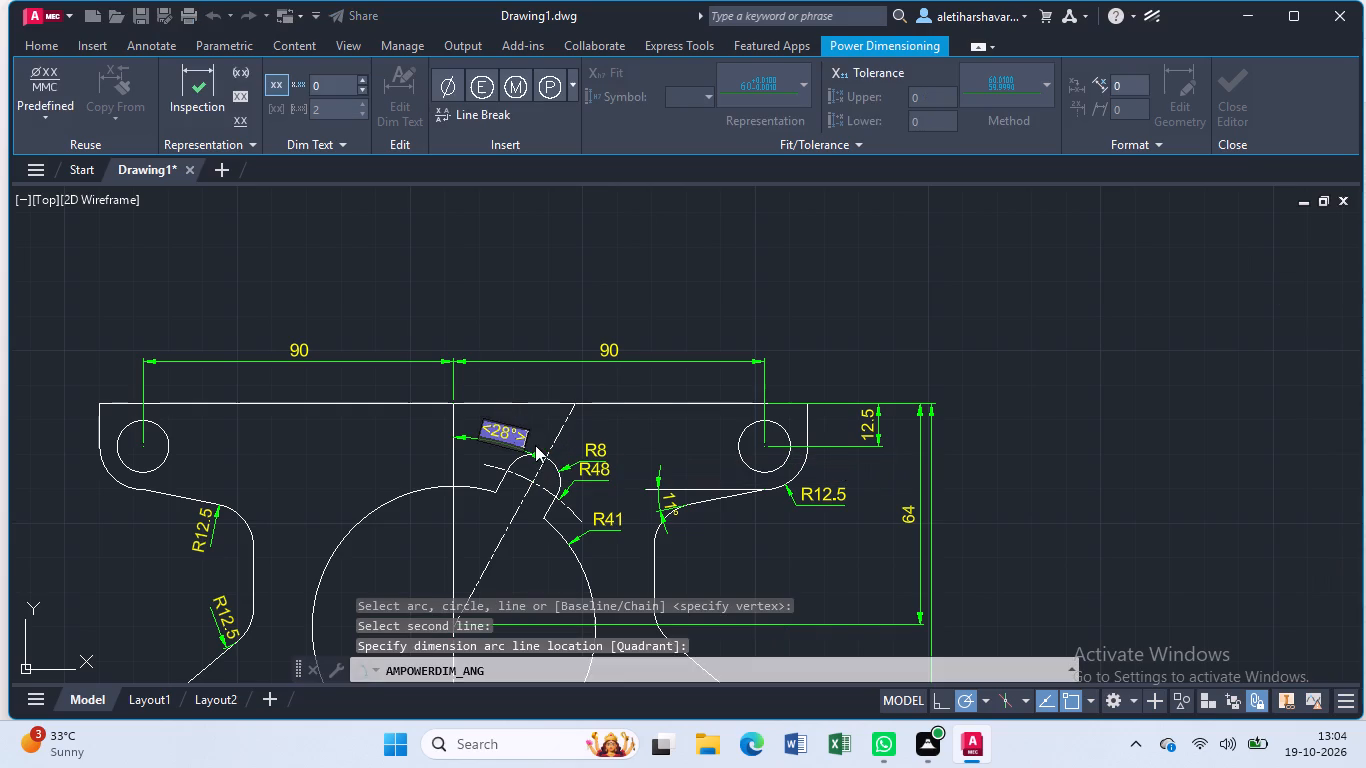
key(Return)
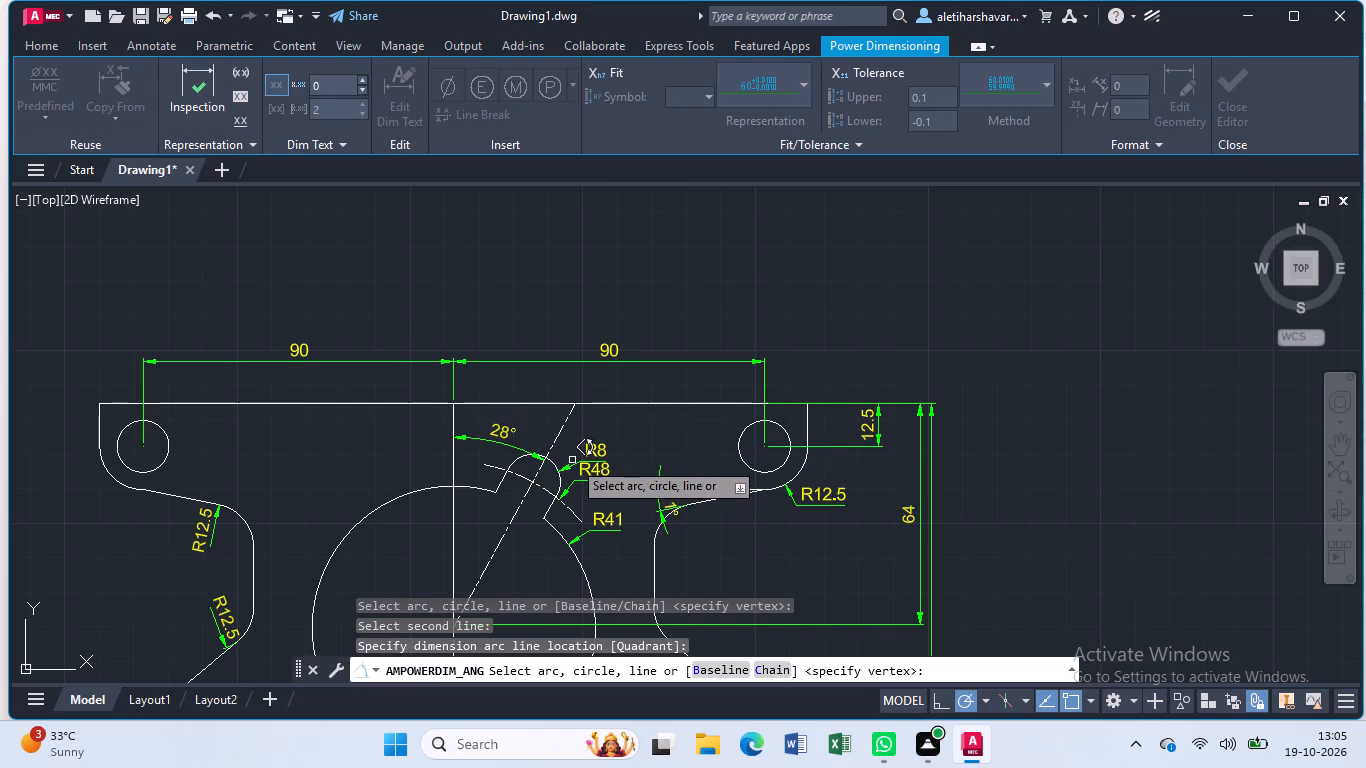
key(Escape)
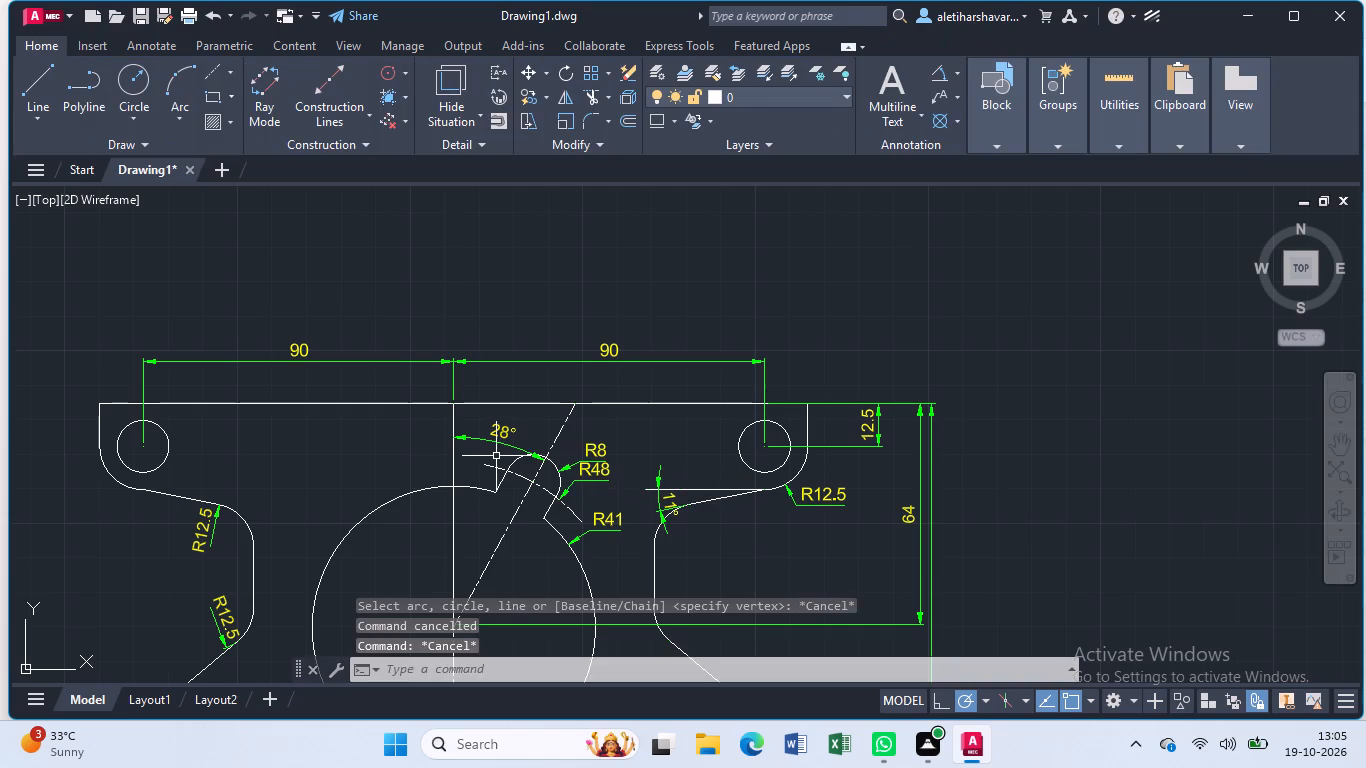
Move the new angular dimension's arc and text outward by about 2, farther from the small slot arc.
click(502, 445)
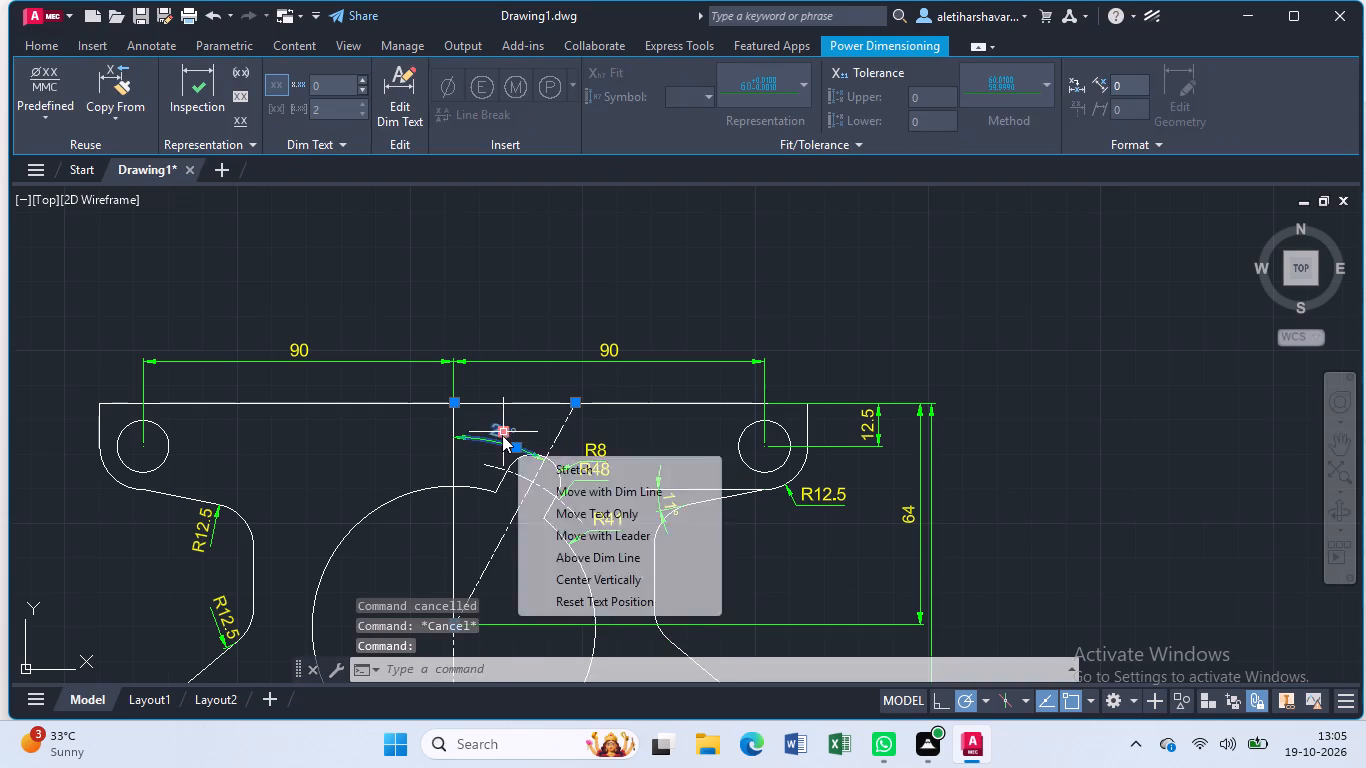
click(502, 435)
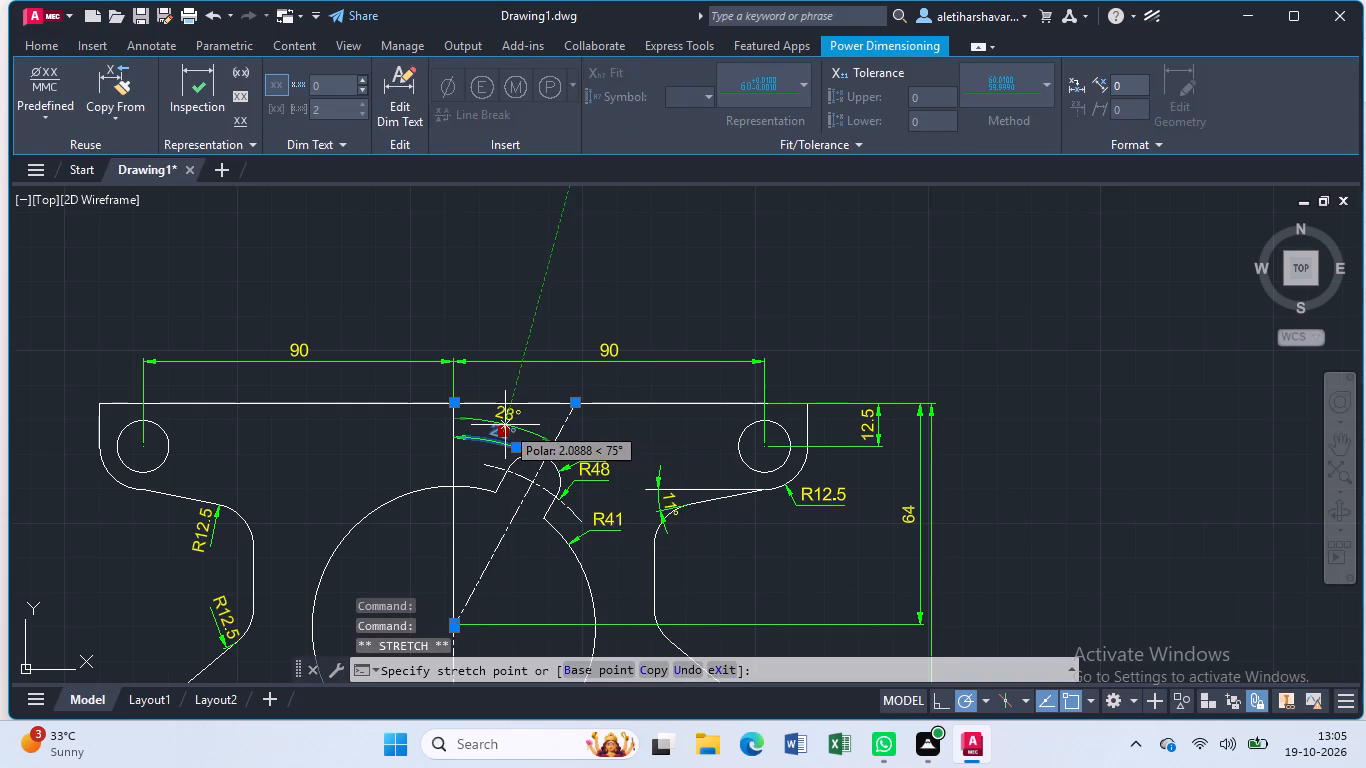
click(505, 425)
key(Return)
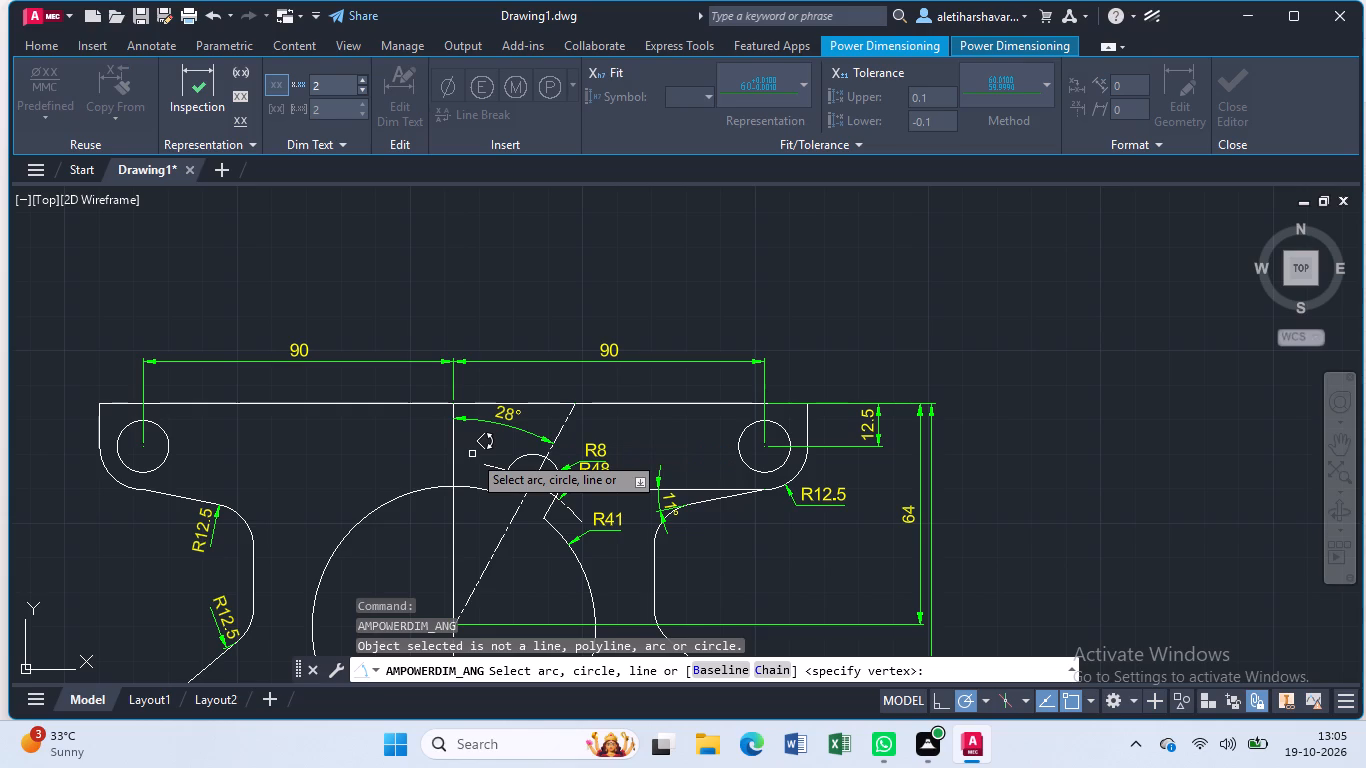
scroll(472, 454, down, 3)
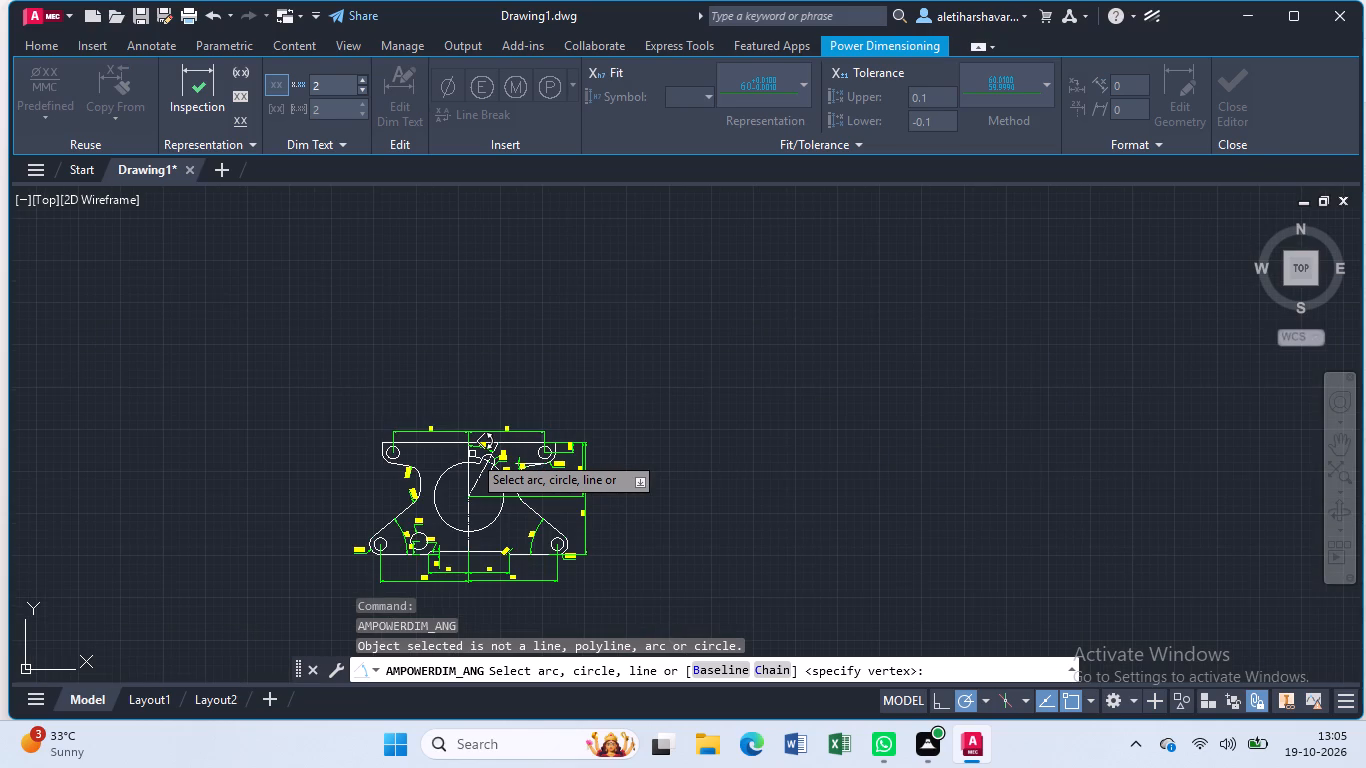
scroll(472, 454, up, 2)
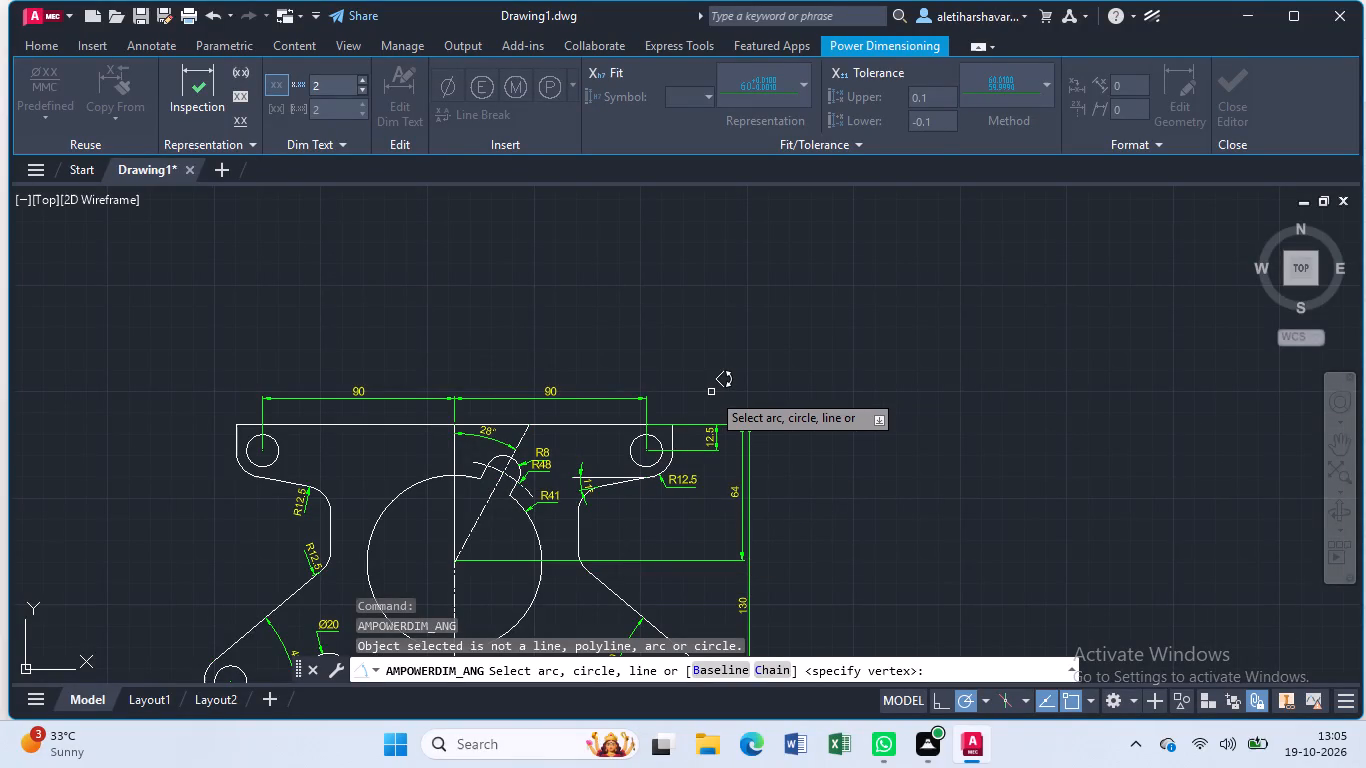
key(Escape)
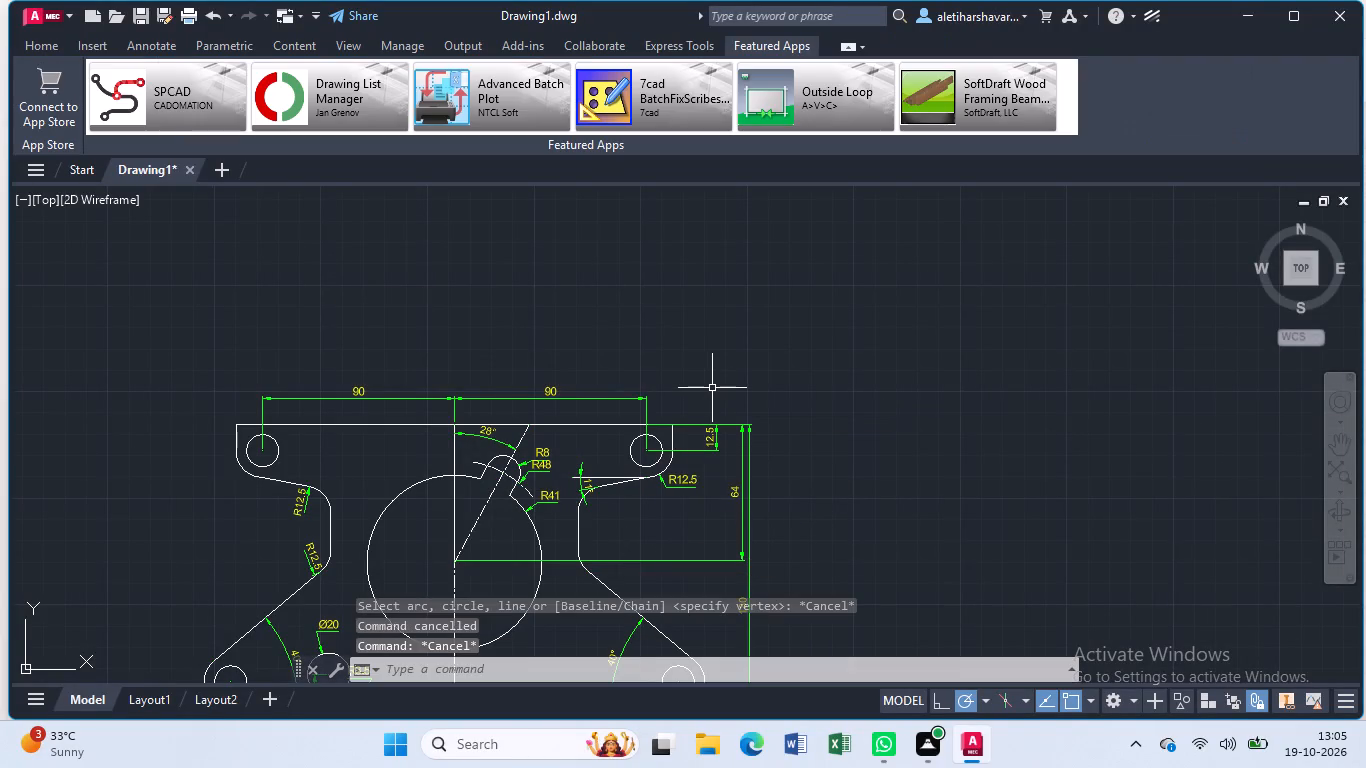
Move the 64 dimension inward, between the part's right edge and the 12.5 dimension, with its text slightly lower.
scroll(712, 387, down, 1)
middle_drag(775, 451, 751, 383)
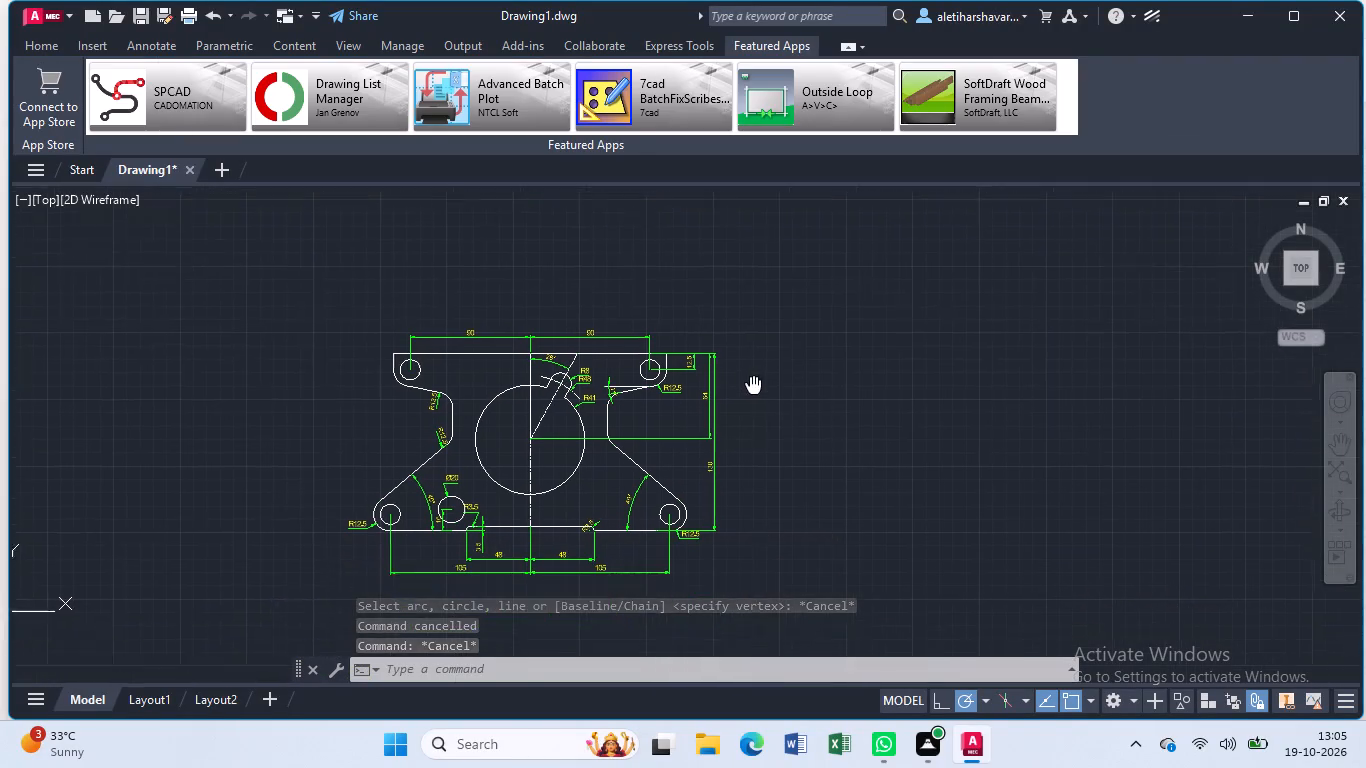
middle_drag(751, 383, 745, 350)
scroll(745, 350, up, 1)
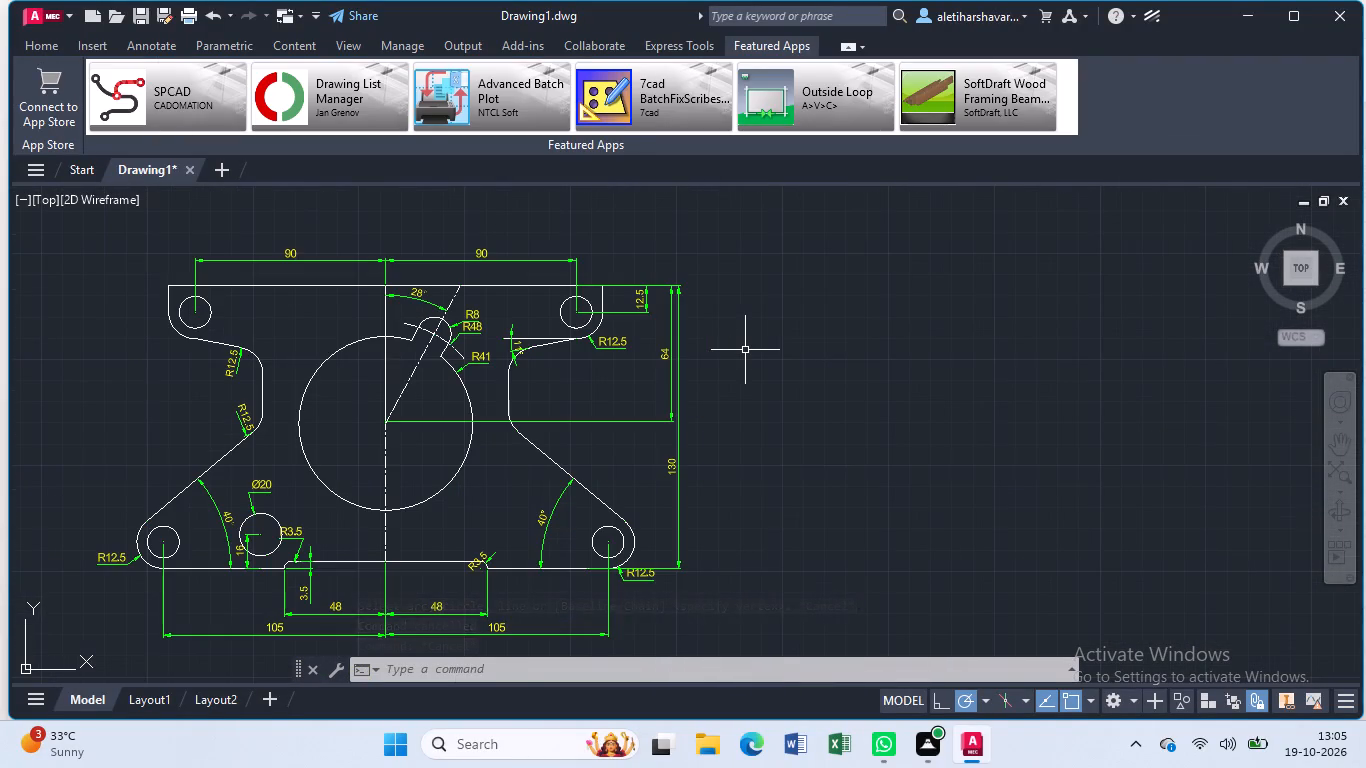
middle_drag(745, 416, 816, 391)
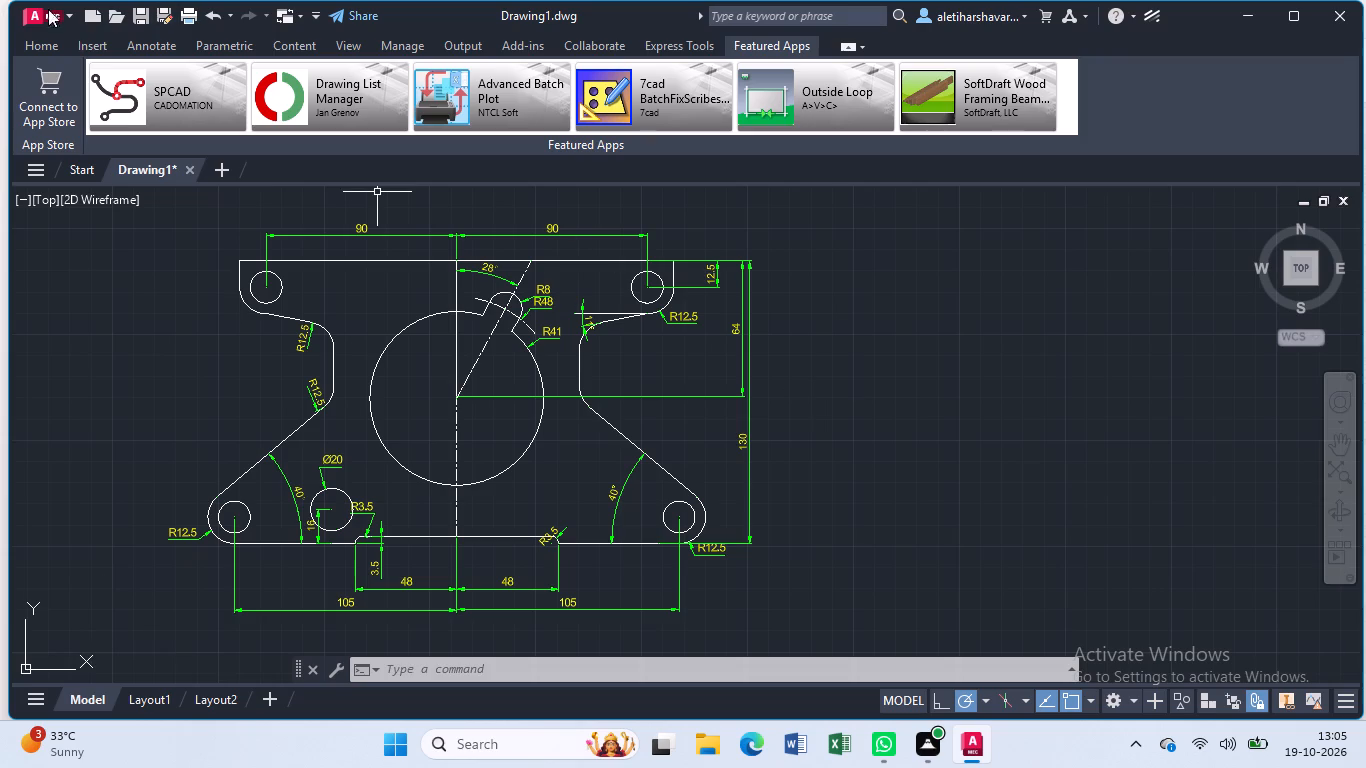
click(40, 45)
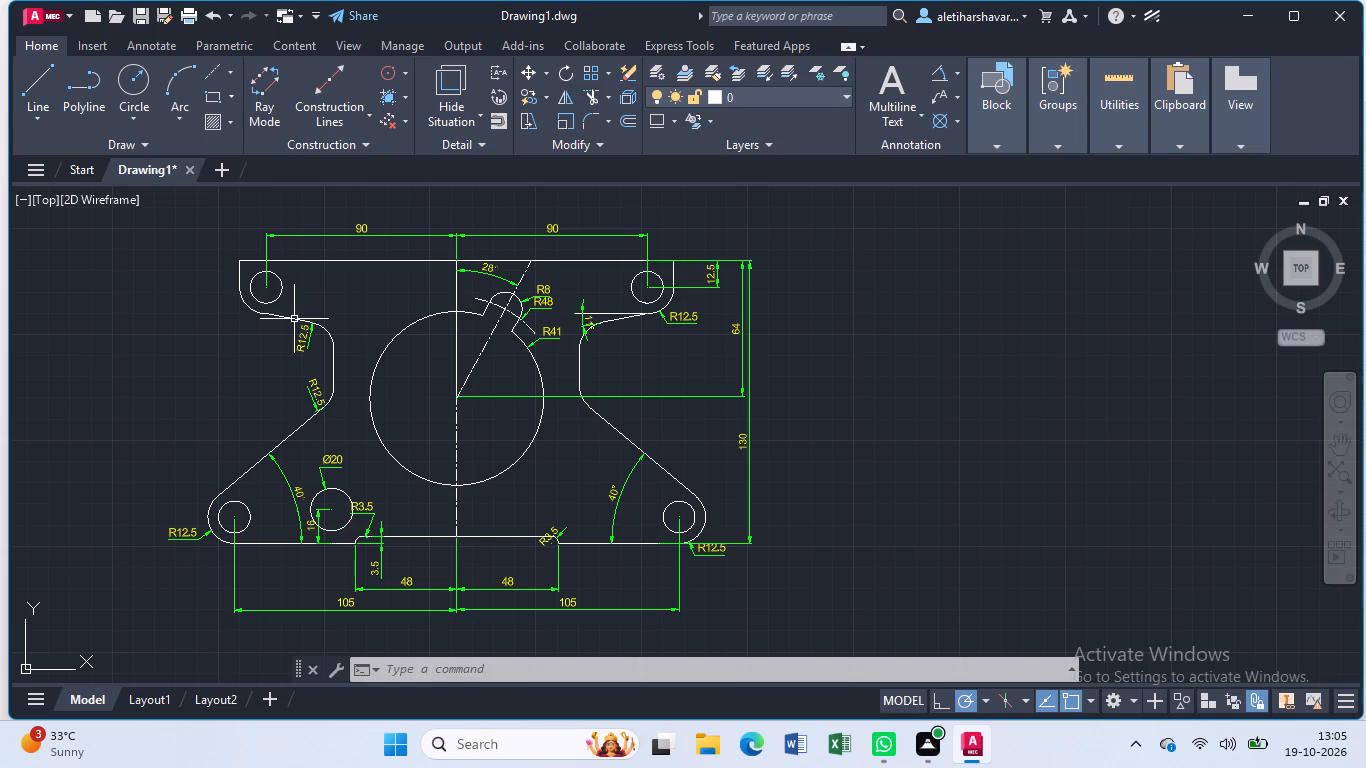
click(742, 324)
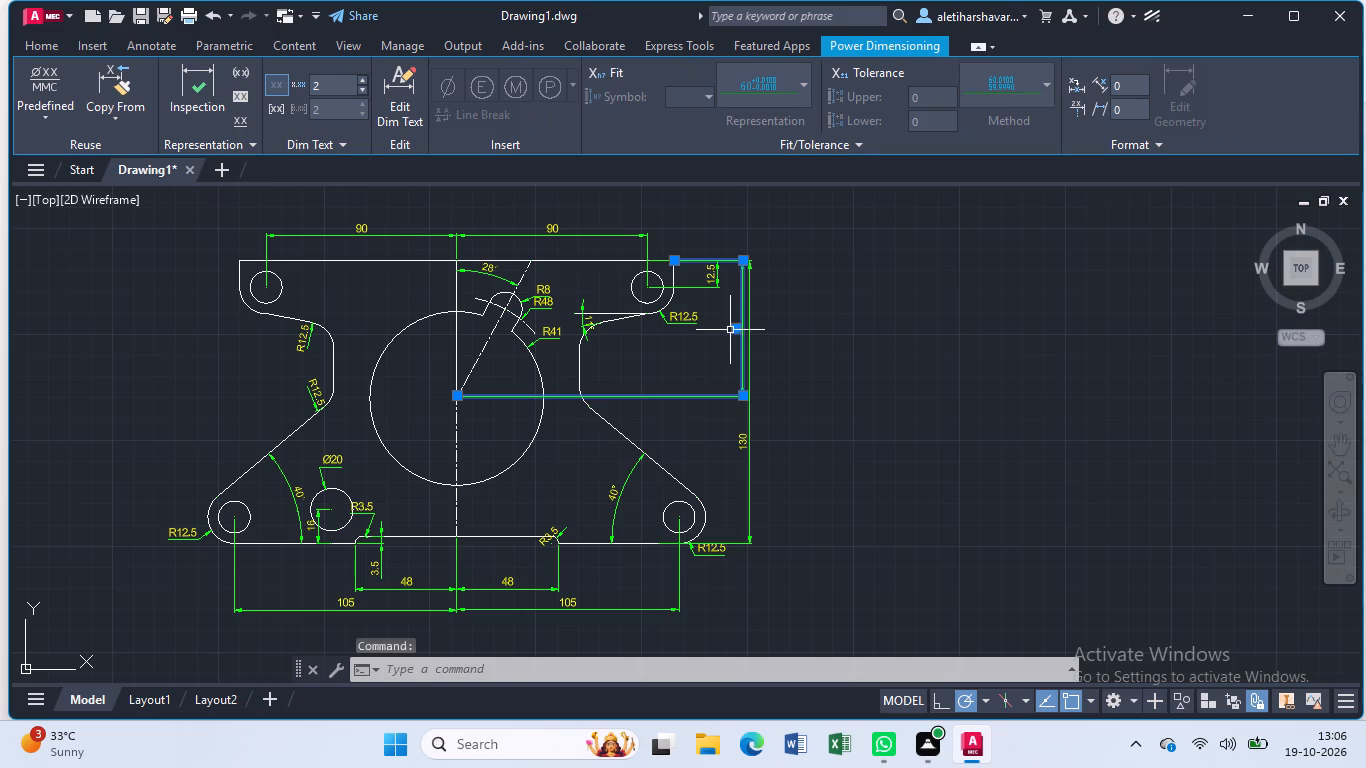
click(736, 333)
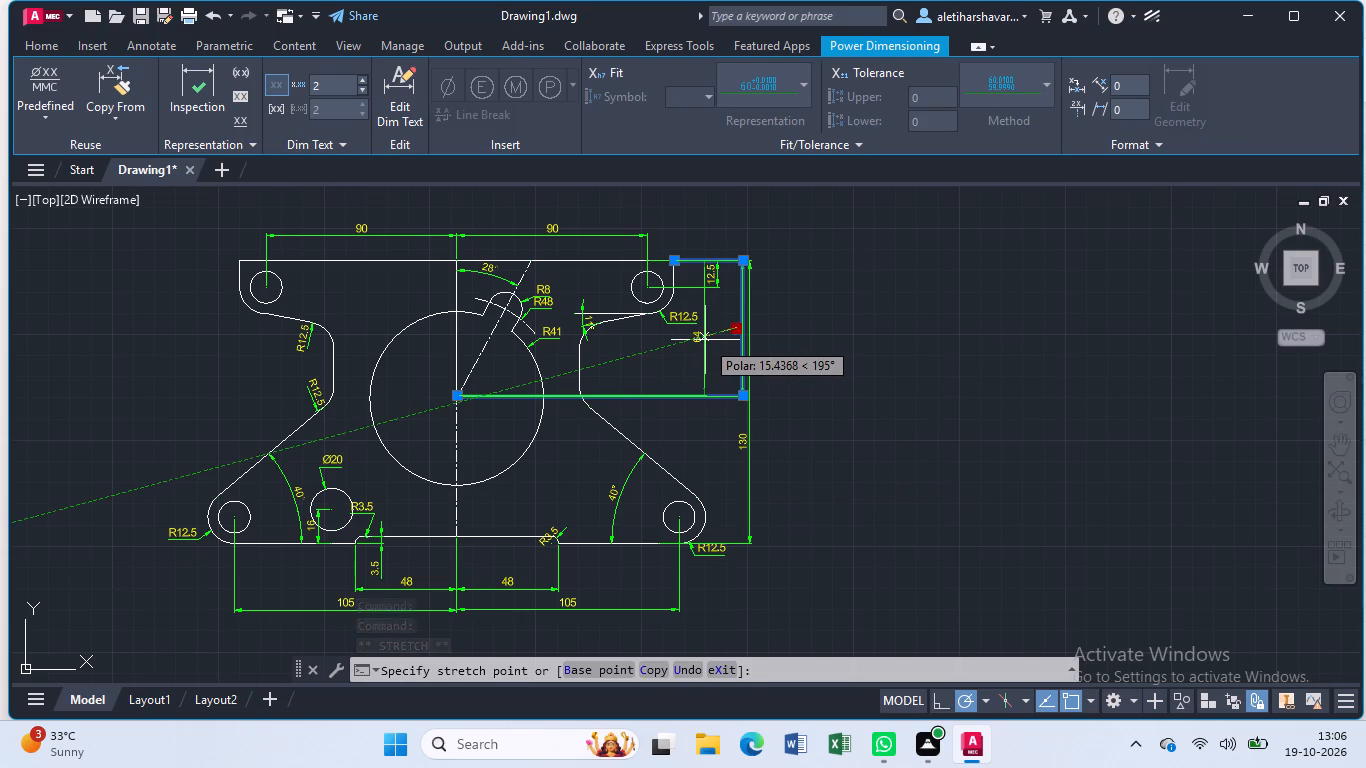
click(705, 340)
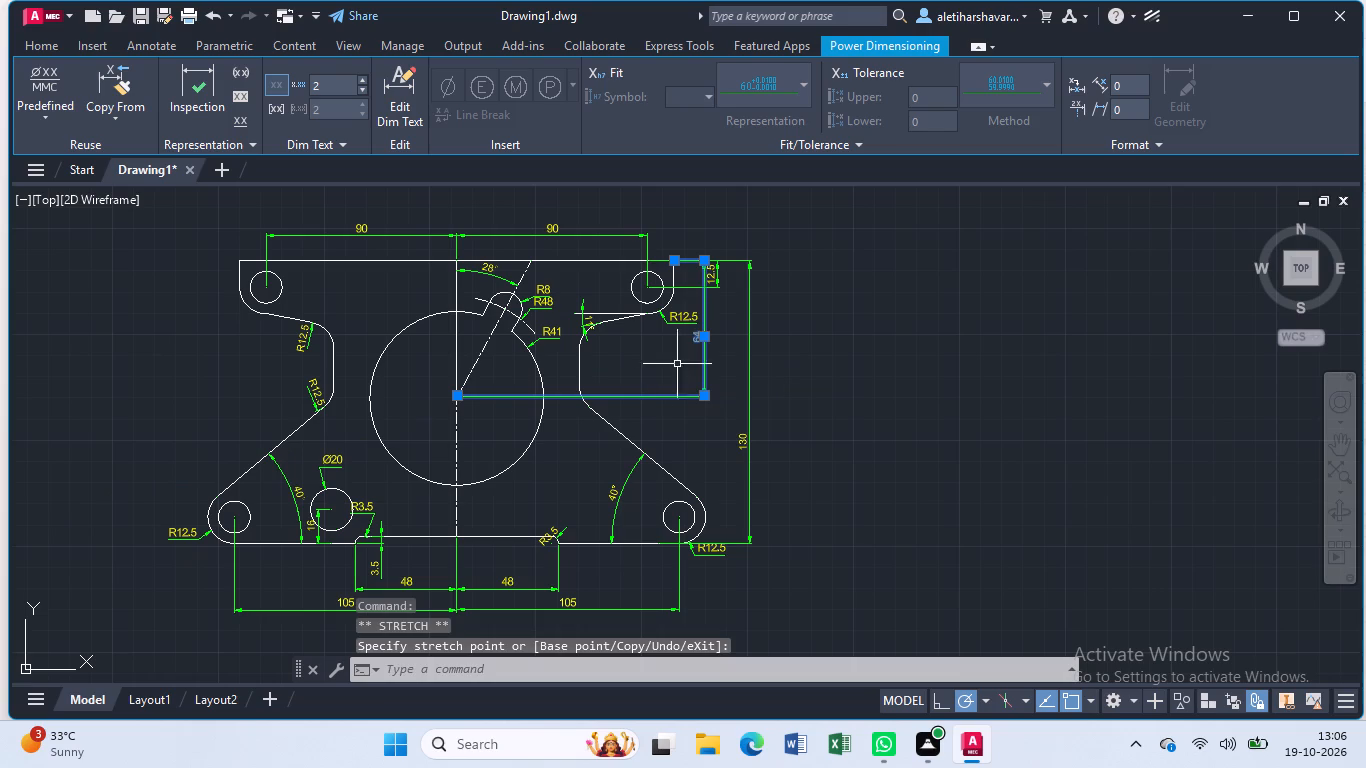
click(704, 340)
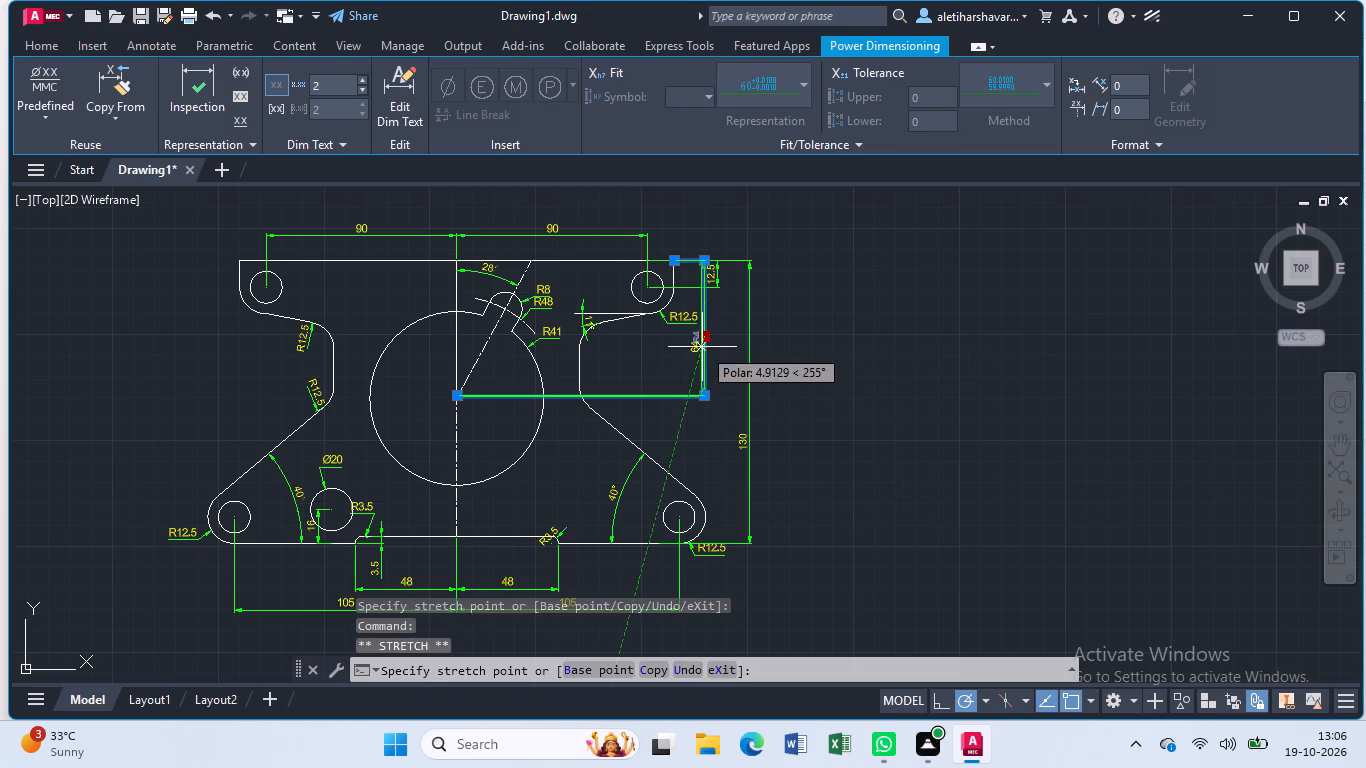
click(701, 356)
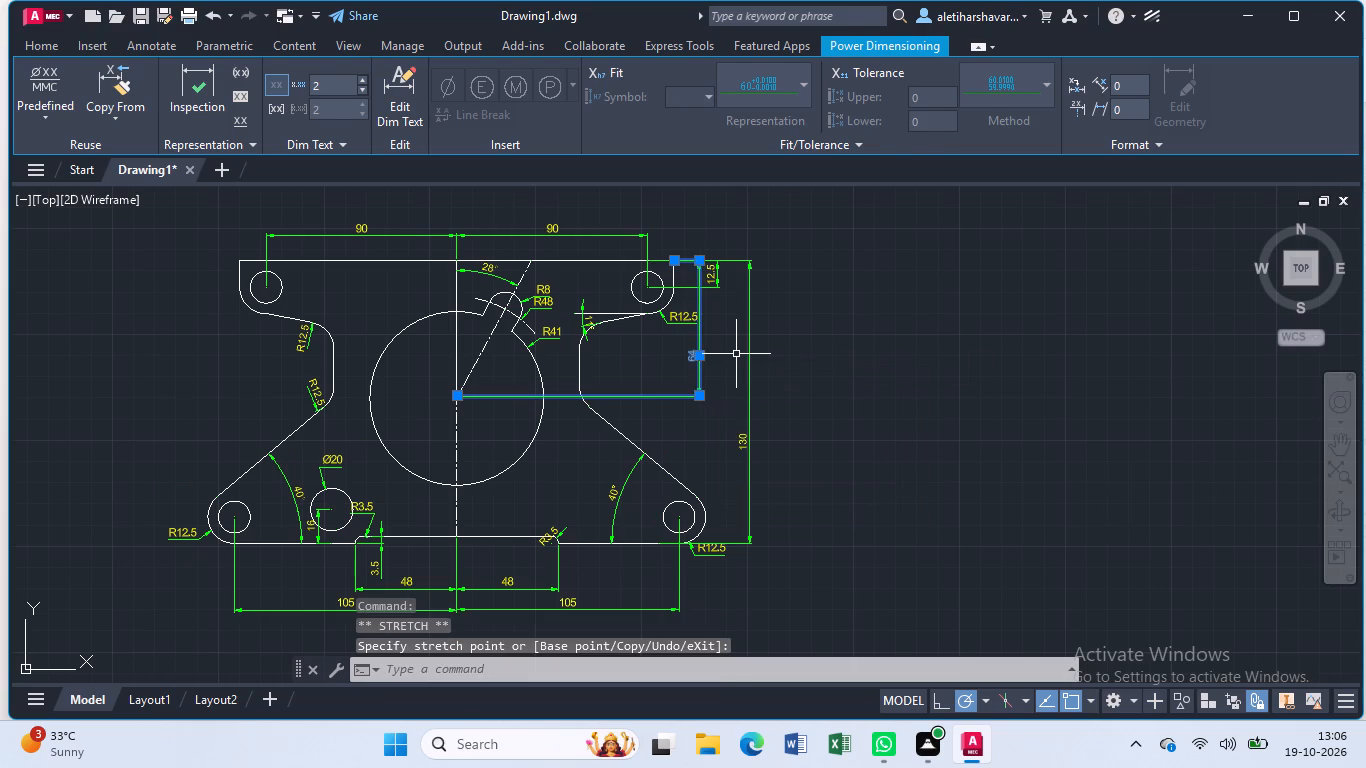
key(Escape)
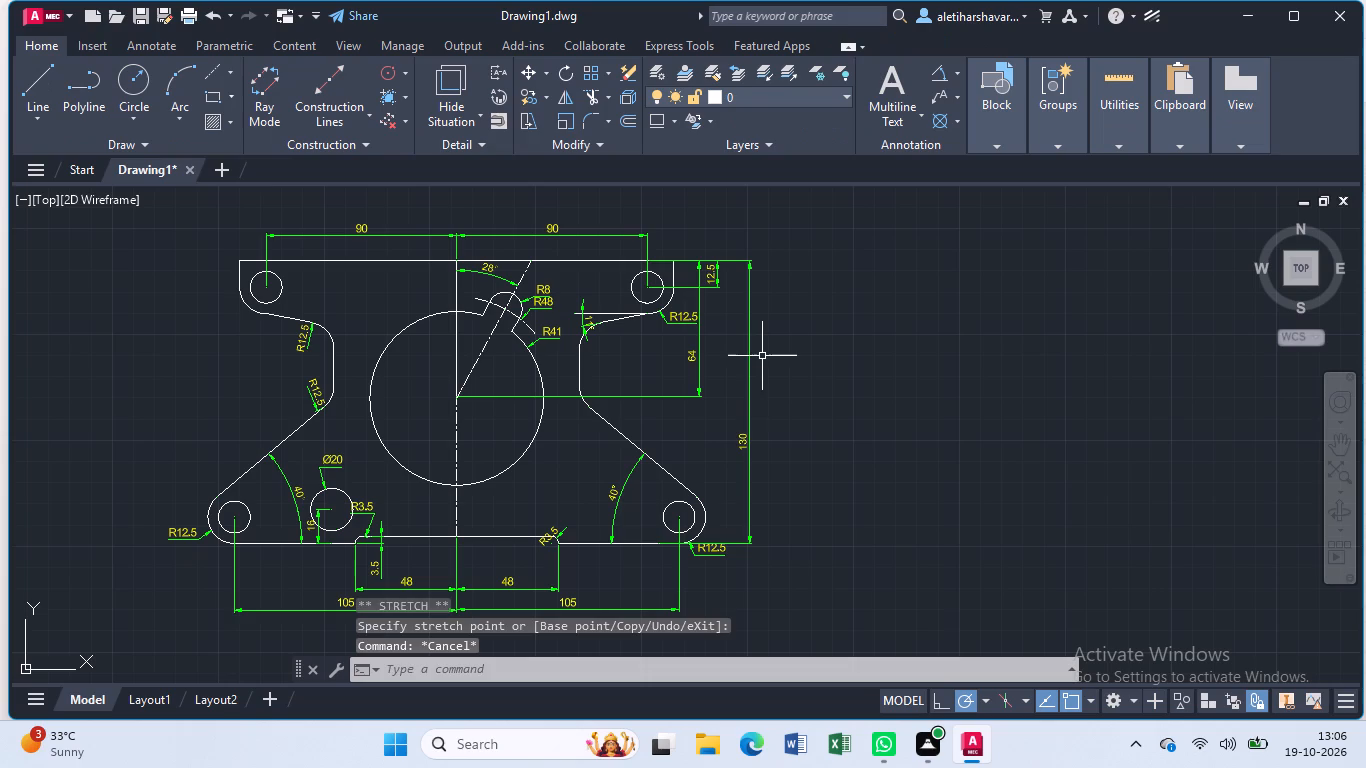
Move the 130 overall height dimension horizontally inward by about 12.65, just outside the 12.5 dimension.
click(749, 386)
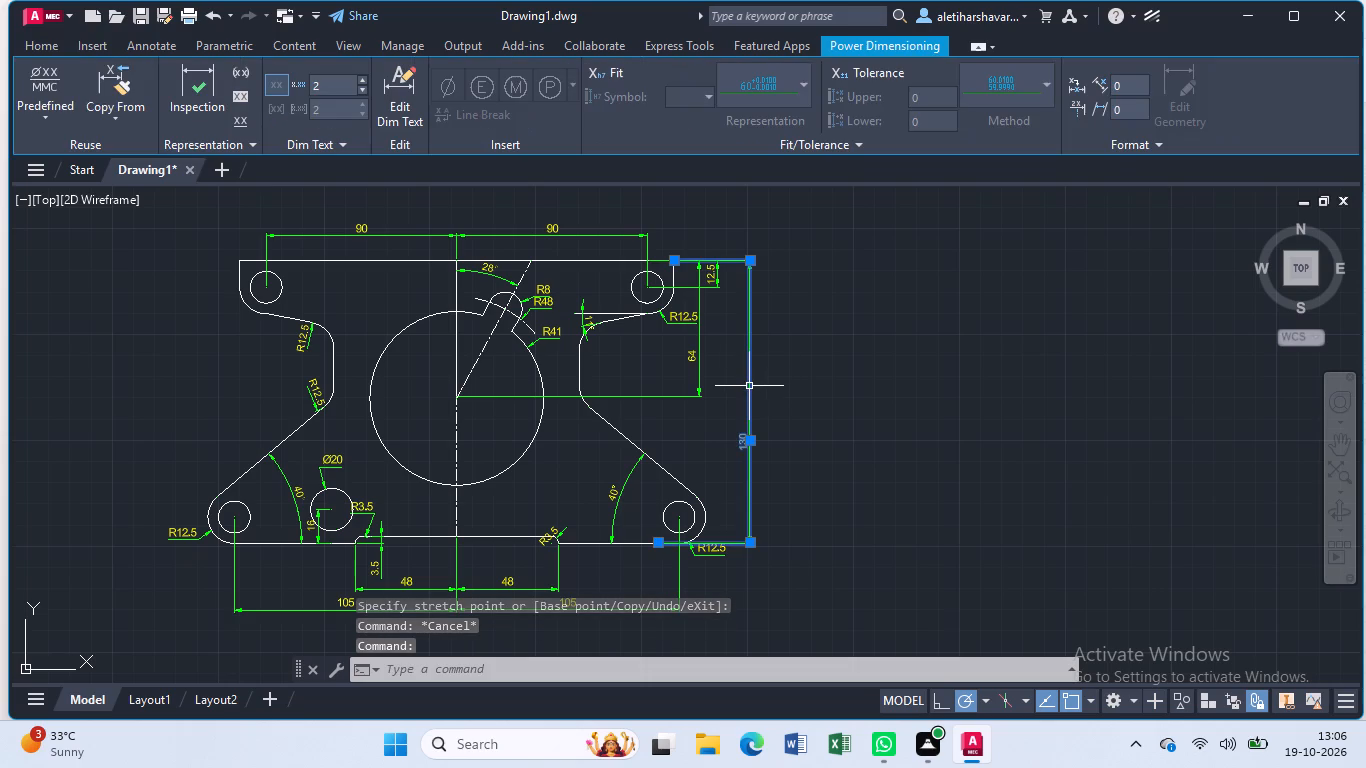
click(754, 440)
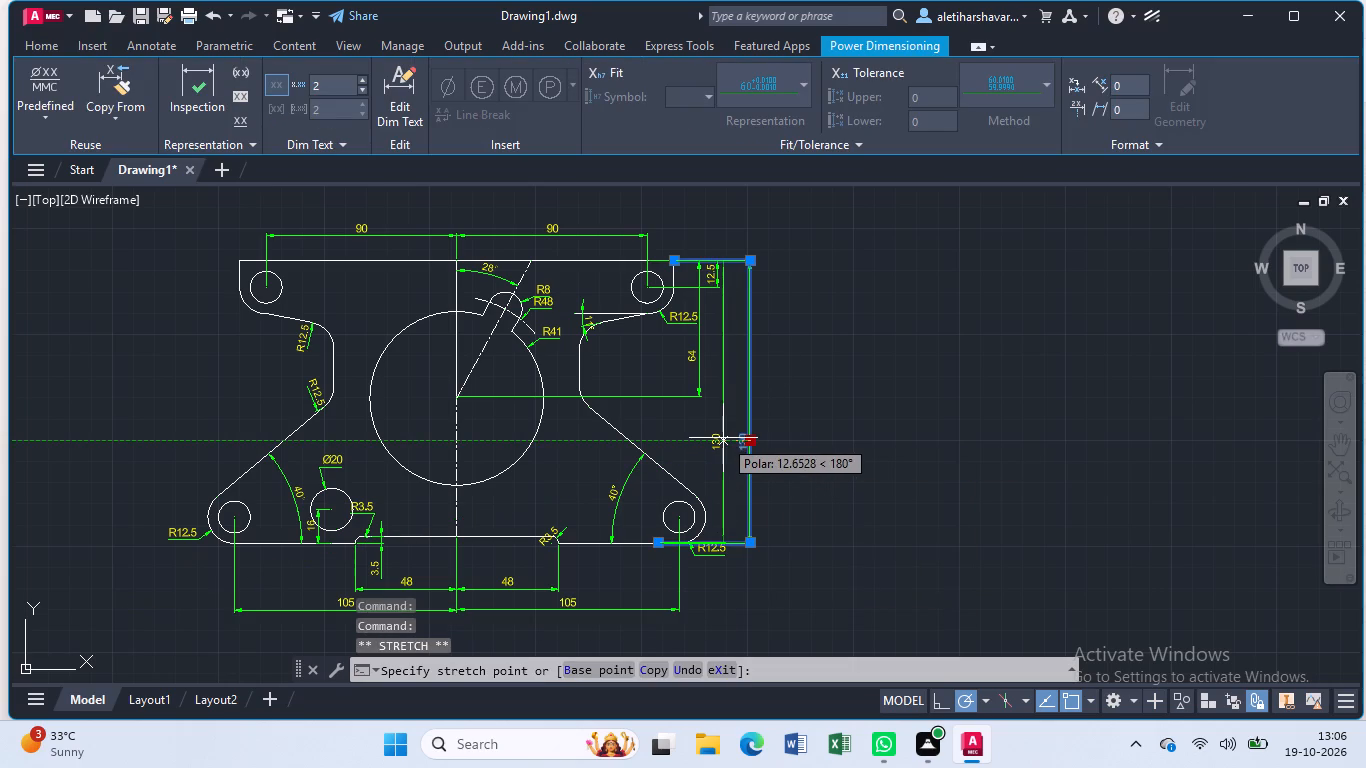
click(723, 438)
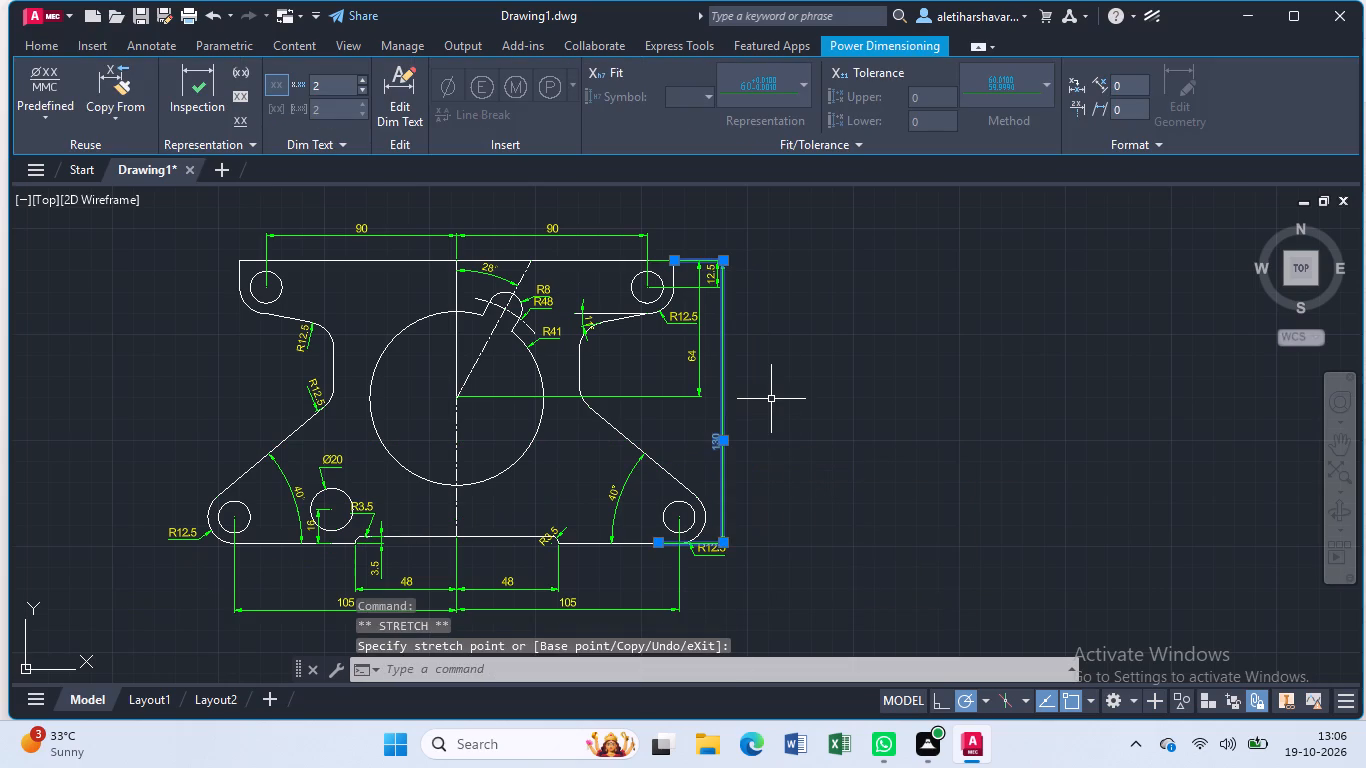
key(Escape)
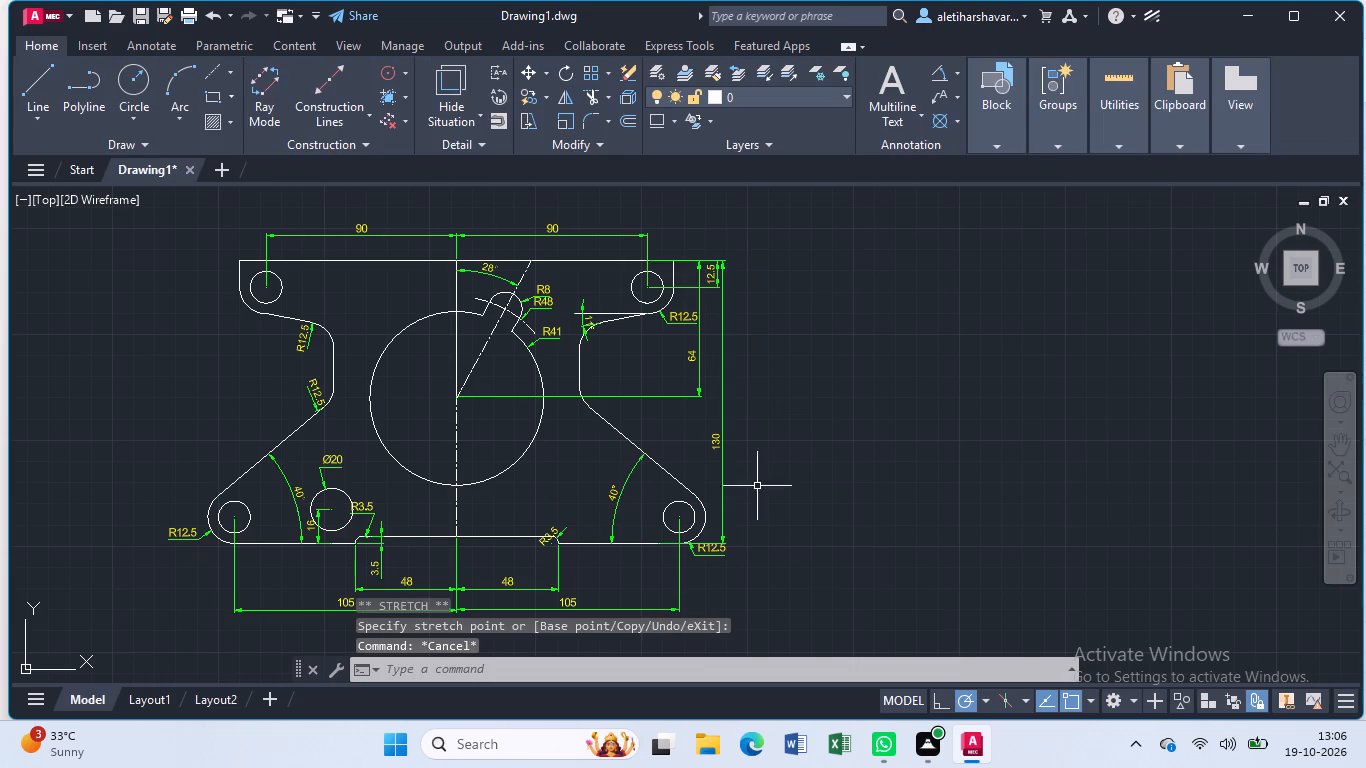
Move the text of the lower right R12.5 dimension slightly down, clear of the 130 dimension's lower extension line.
click(717, 559)
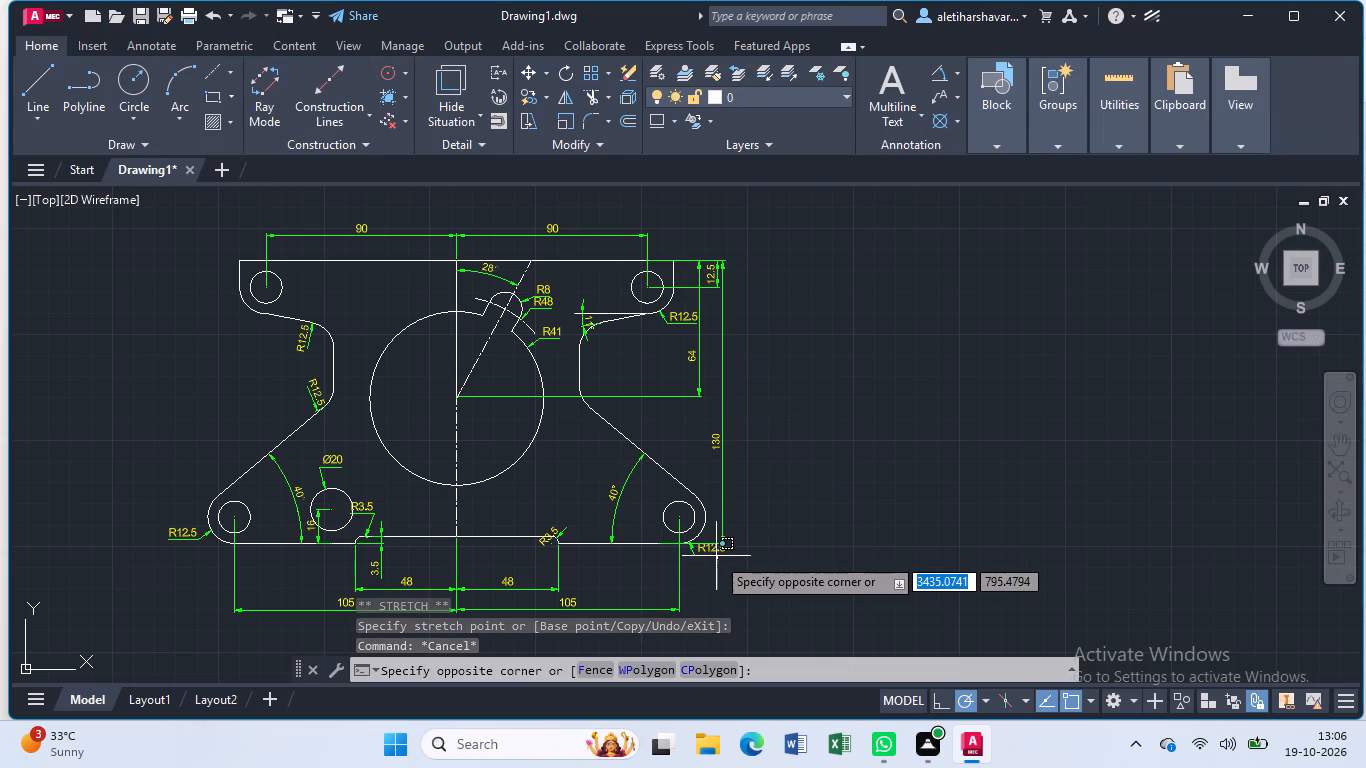
click(716, 556)
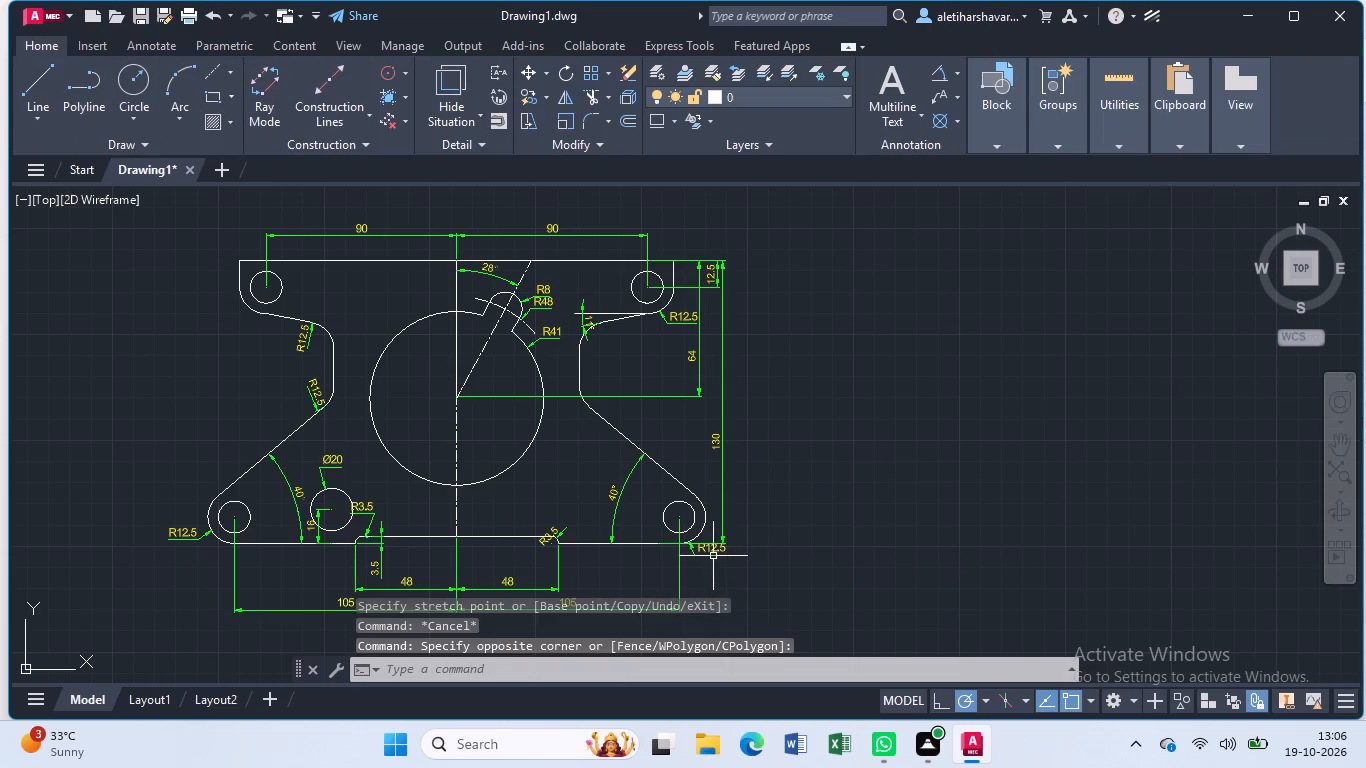
click(713, 556)
click(713, 553)
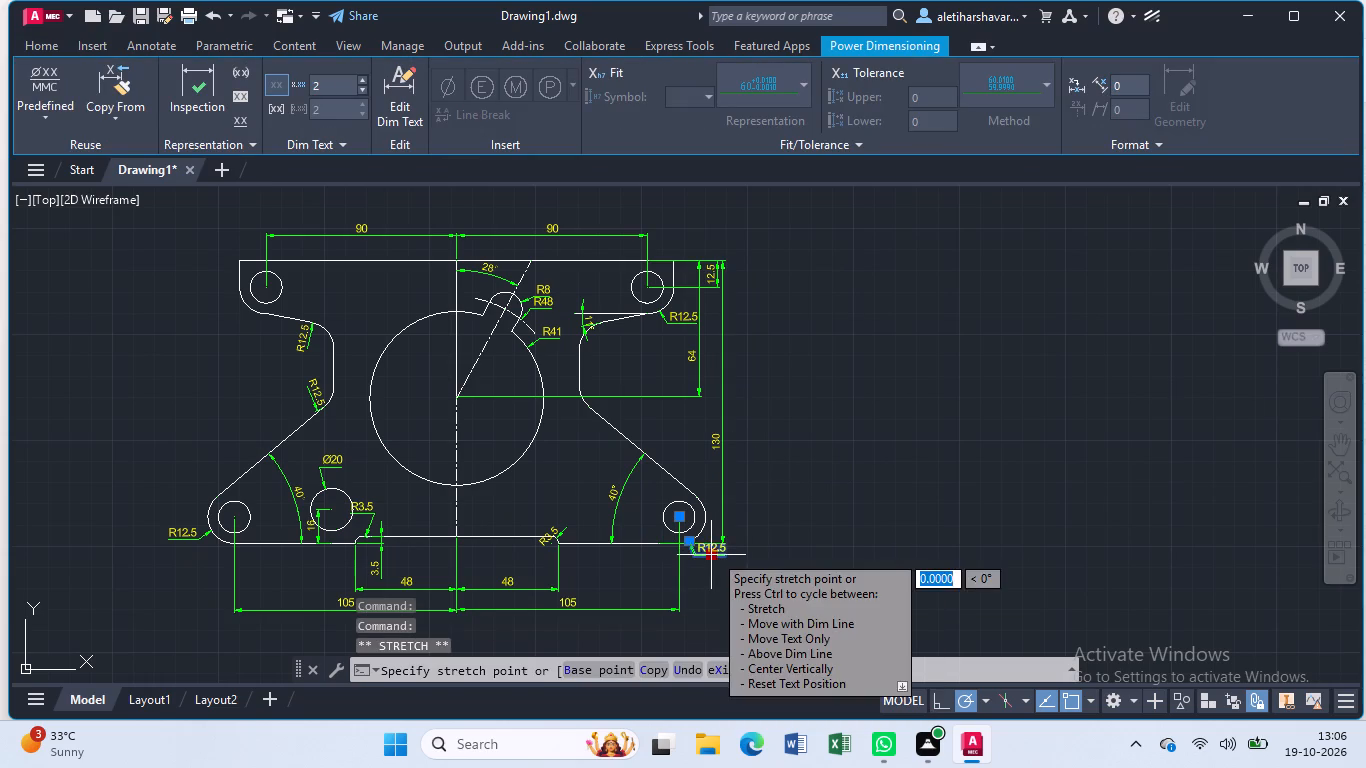
click(714, 565)
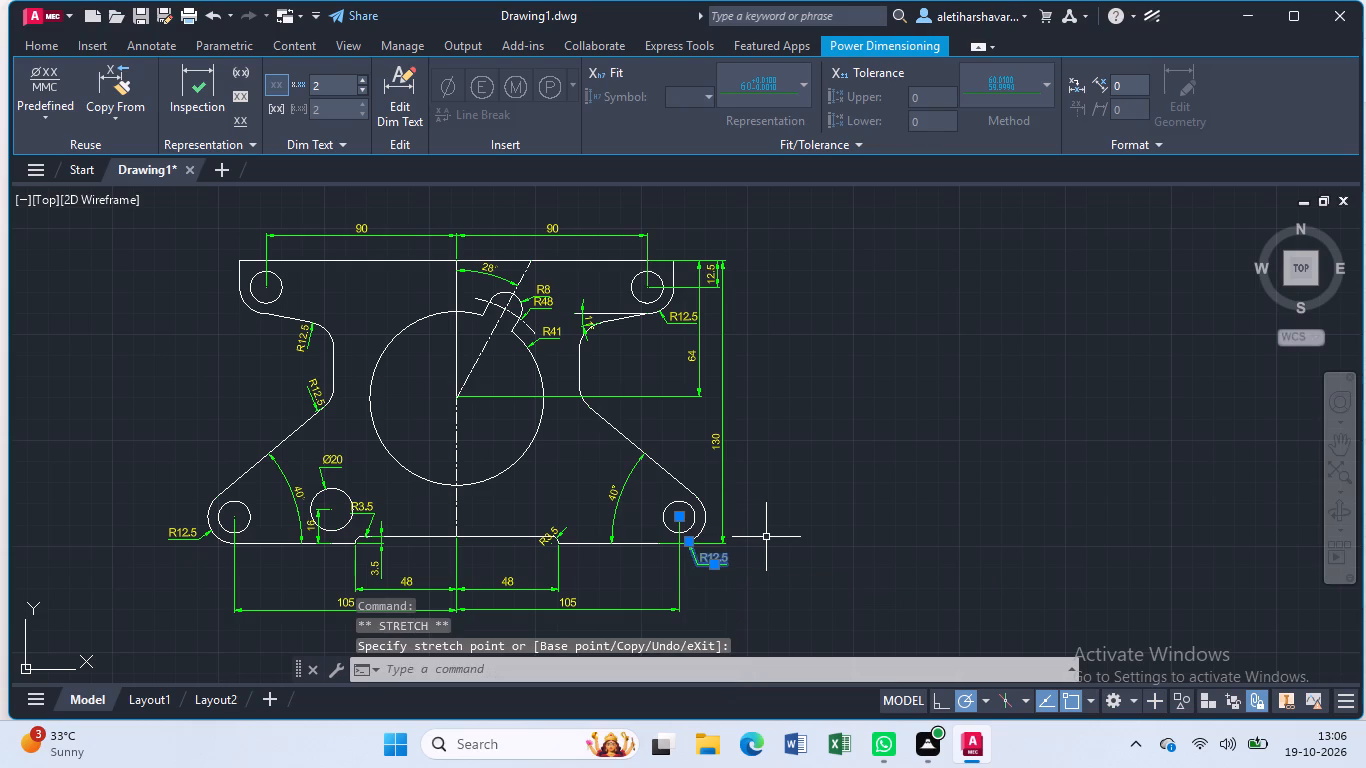
key(Escape)
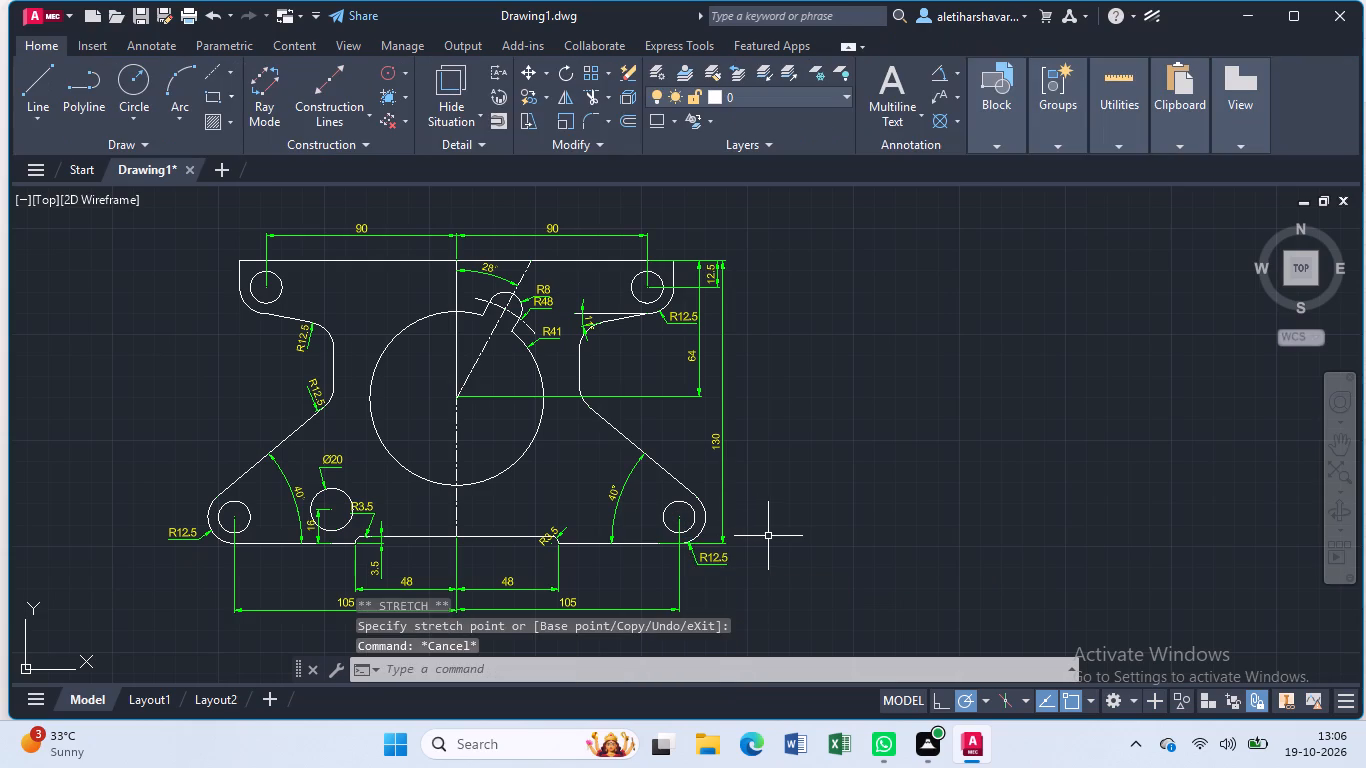
Stretch the R3.5 radius dimension at the bottom recess's right corner so its text sits horizontally just above the recess edge.
middle_drag(466, 511, 501, 386)
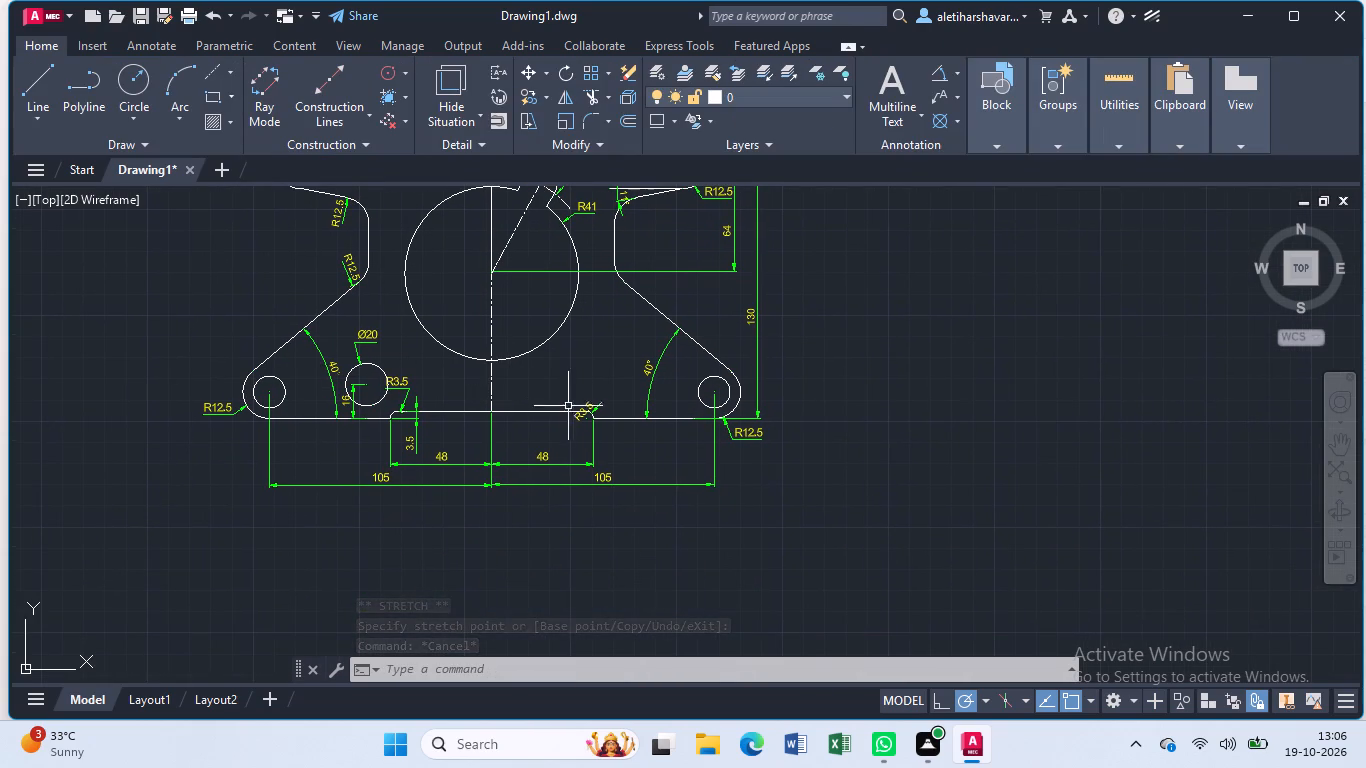
click(592, 410)
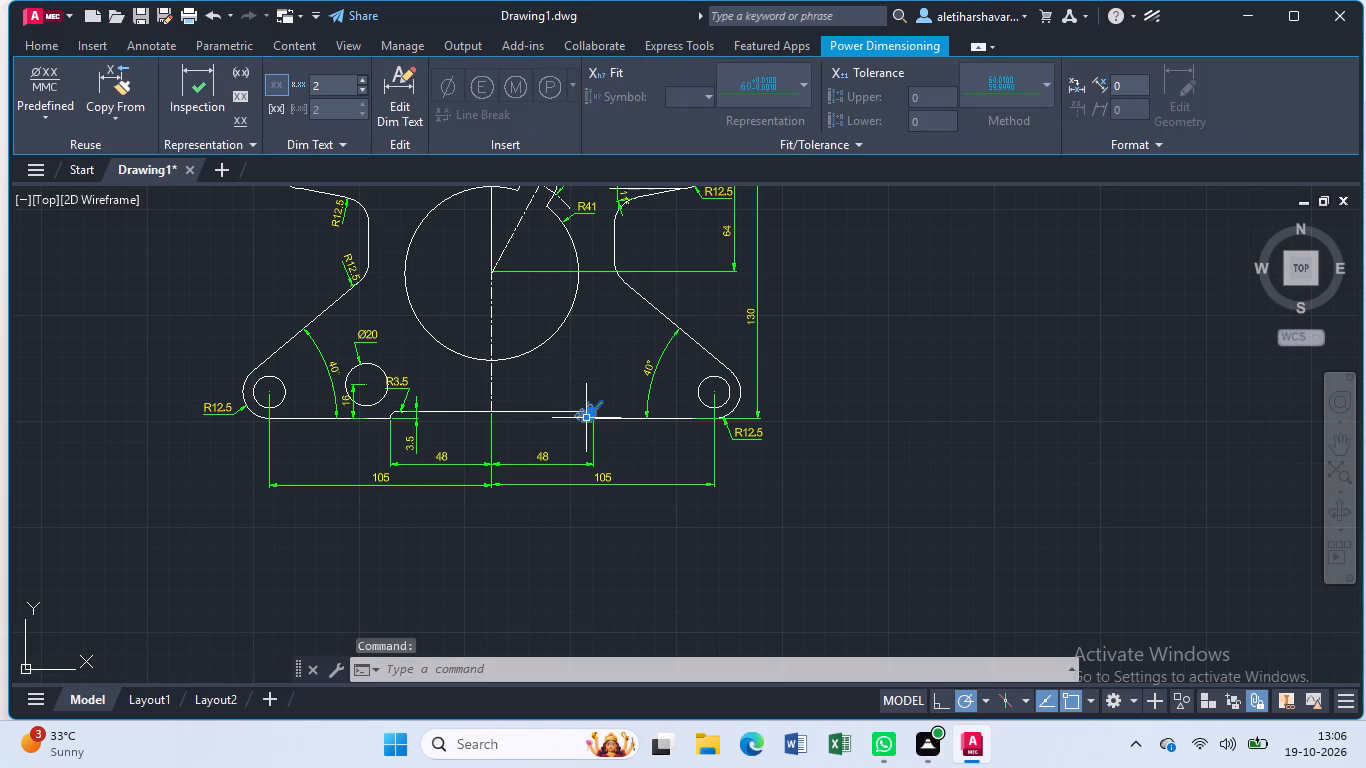
click(589, 413)
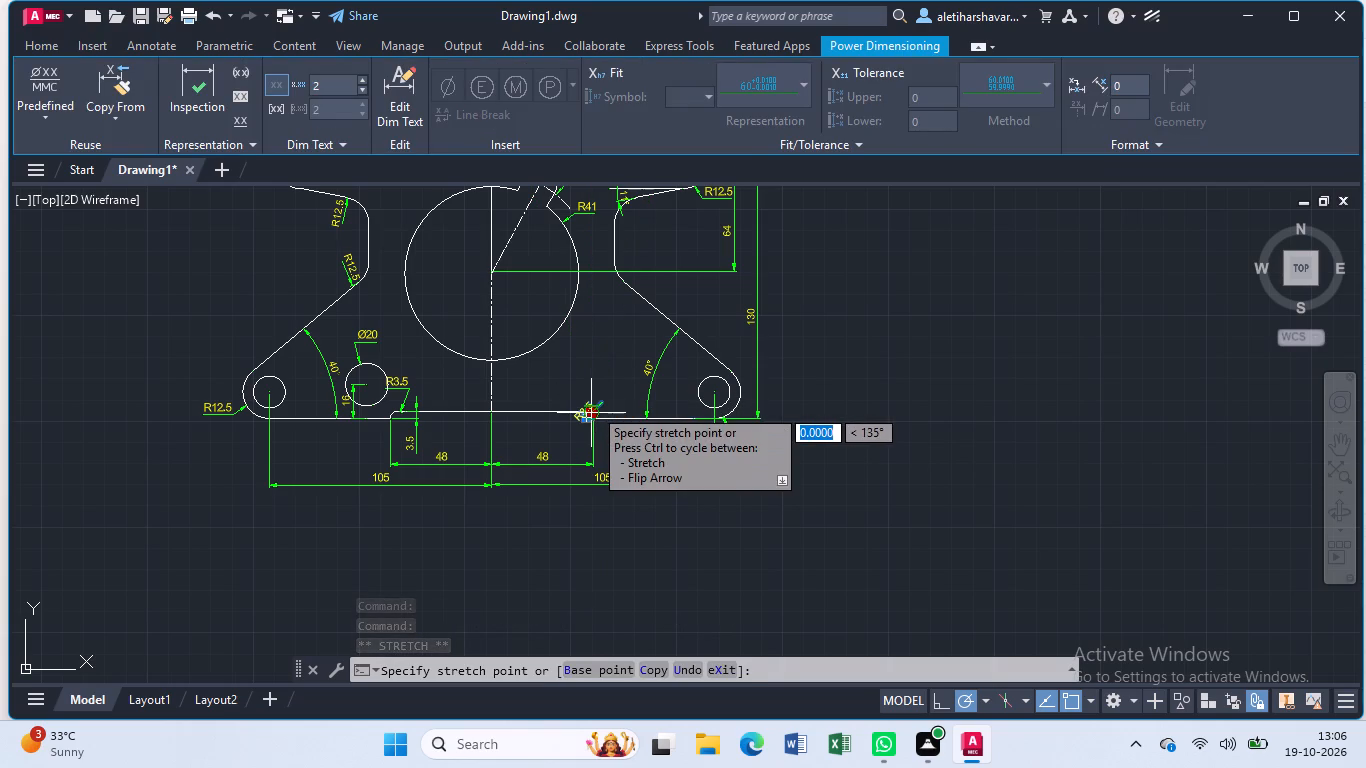
click(593, 407)
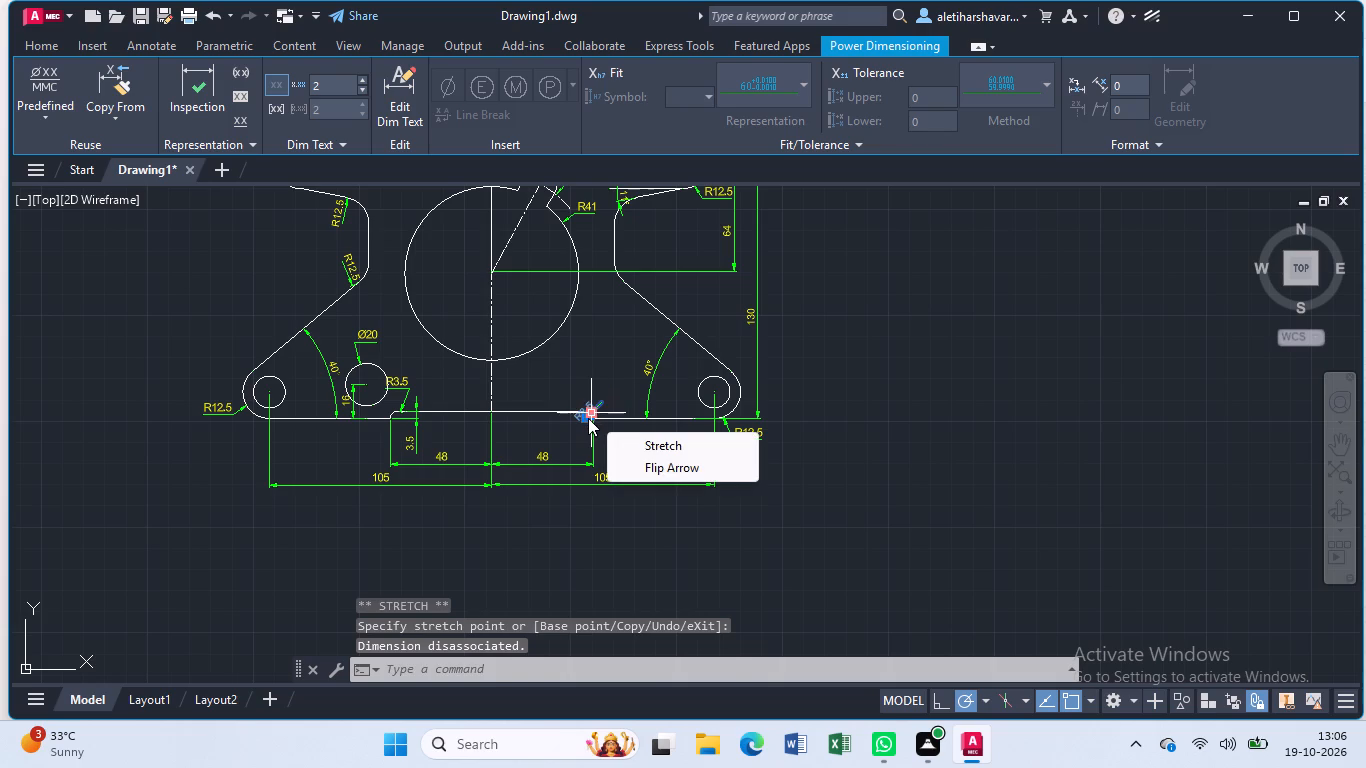
click(588, 418)
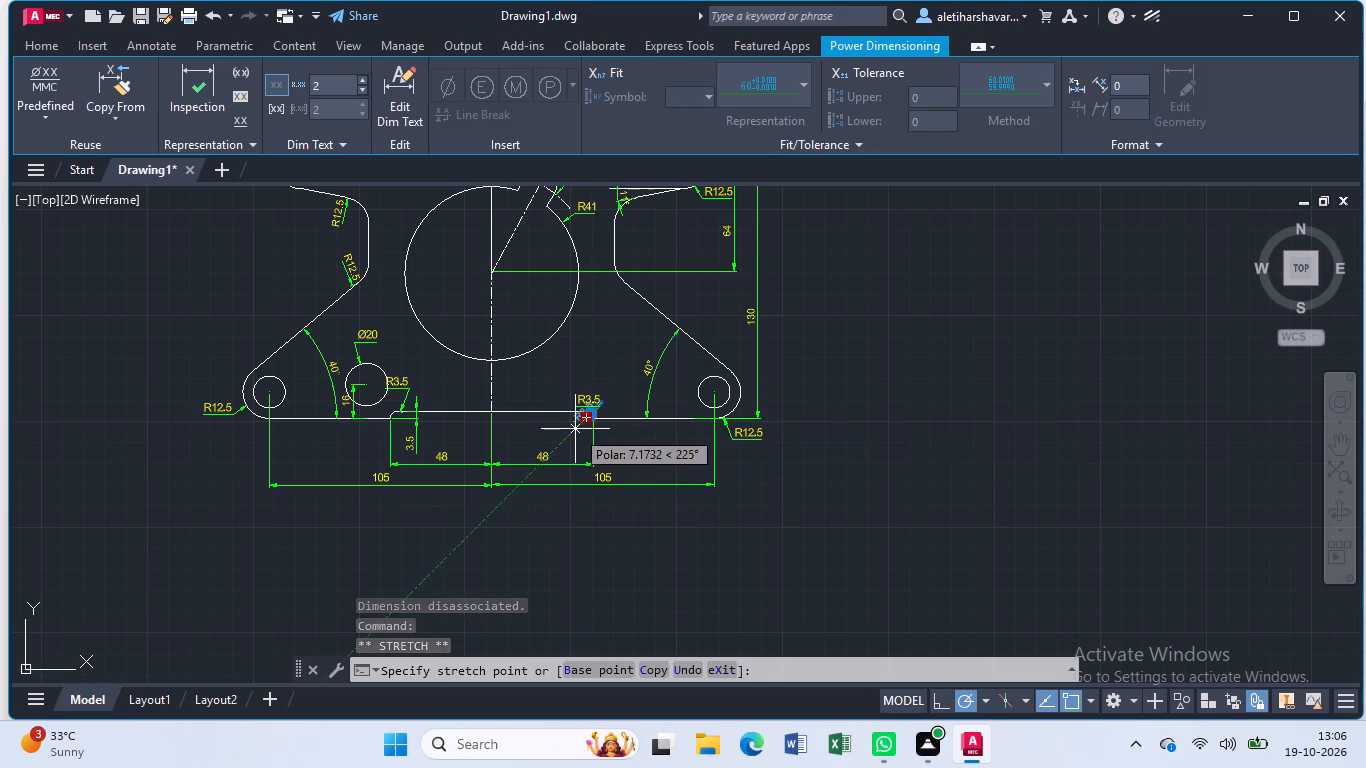
click(575, 429)
key(Escape)
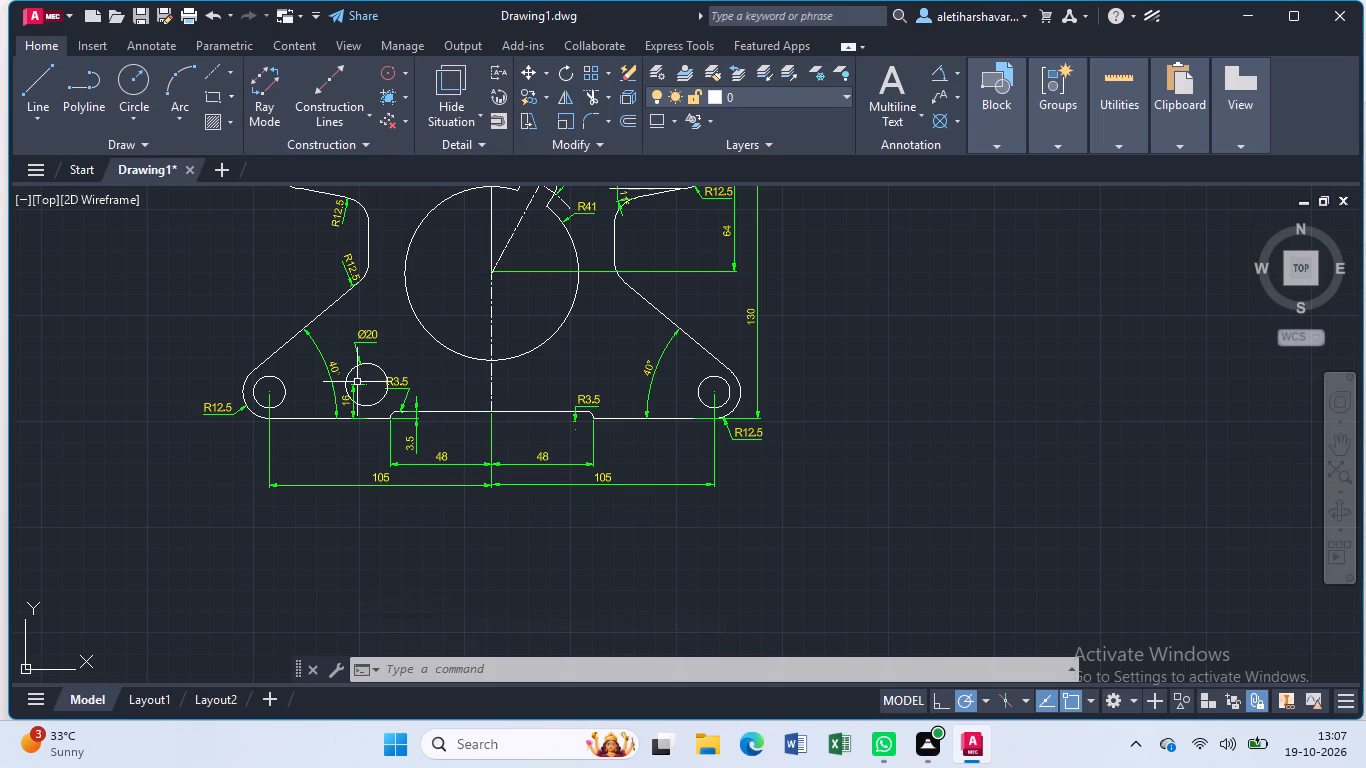
Move the left 40° angular dimension's arc closer to the lower left hole, away from the 16 dimension.
click(330, 379)
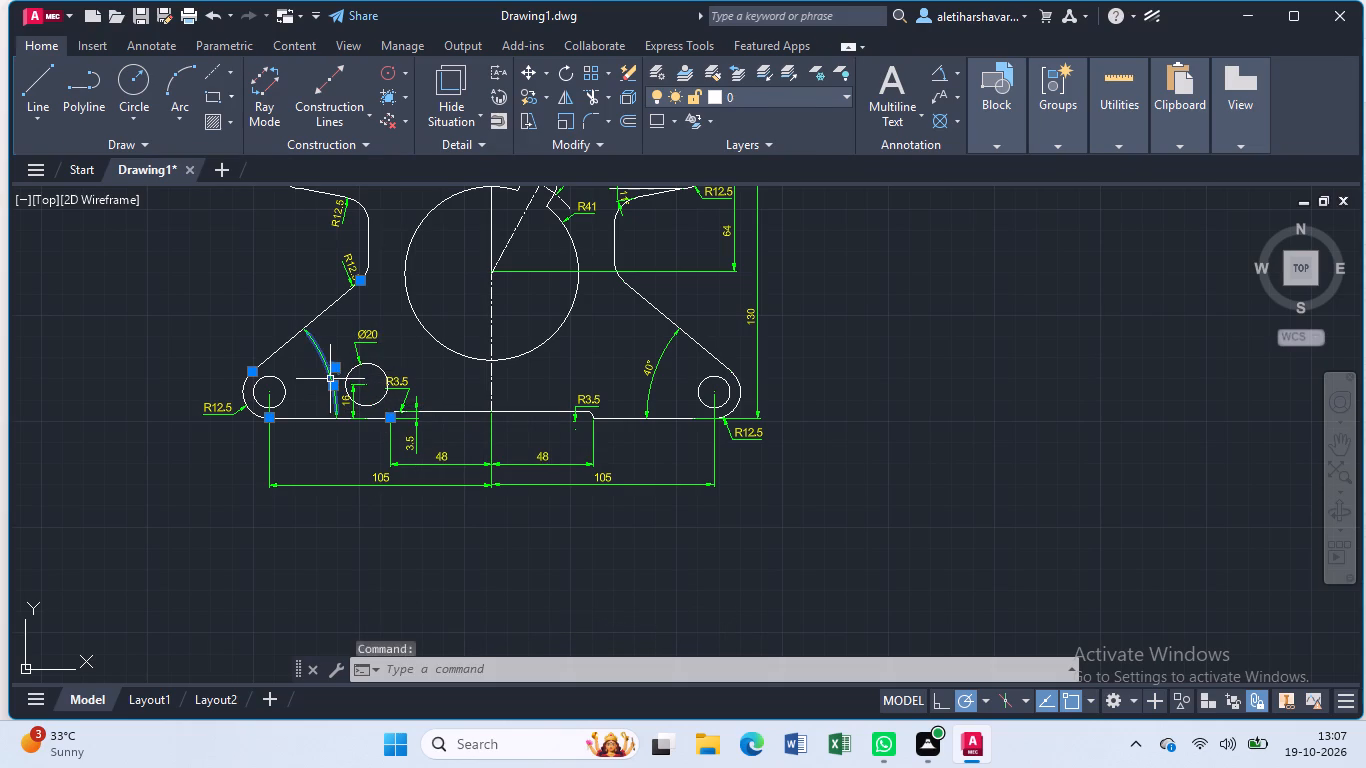
click(333, 369)
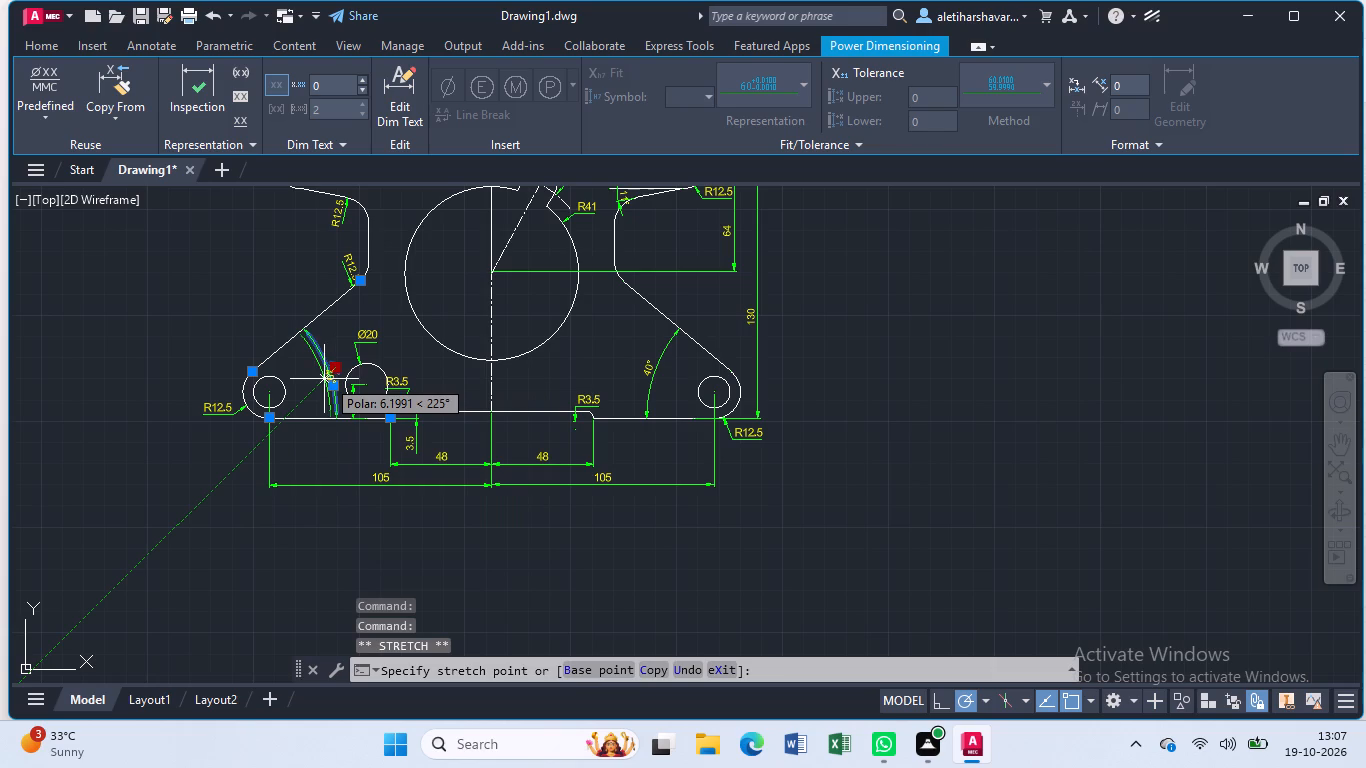
click(314, 384)
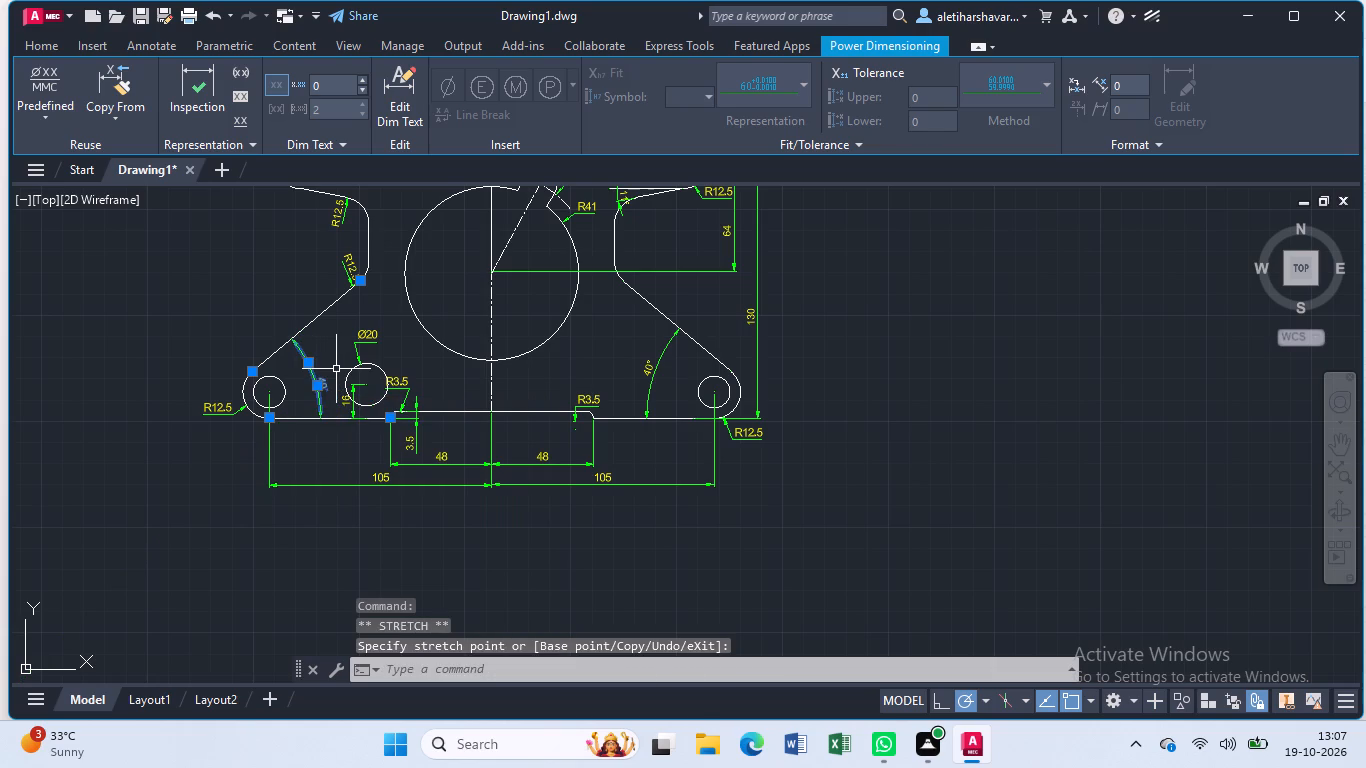
key(Escape)
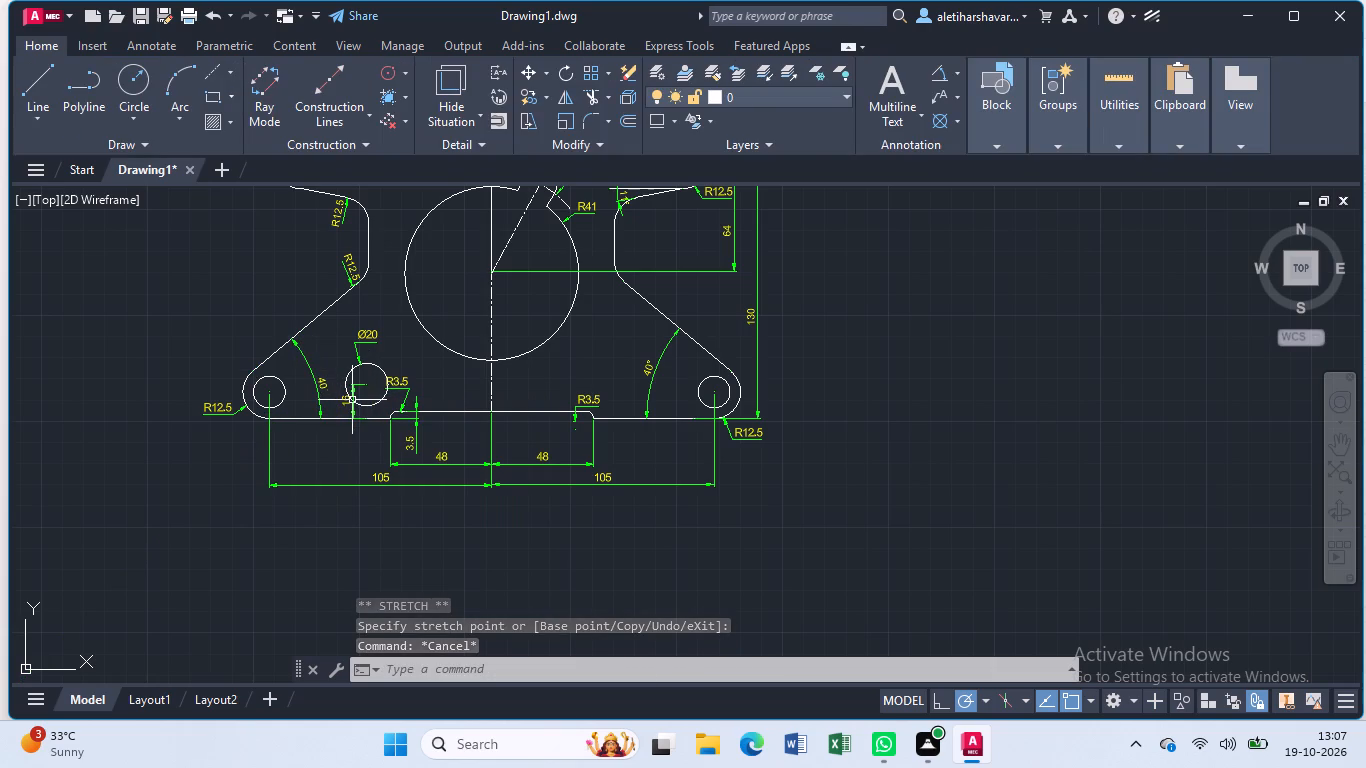
Move the 16 height dimension slightly left, clear of the Ø20 circle.
click(352, 400)
click(352, 400)
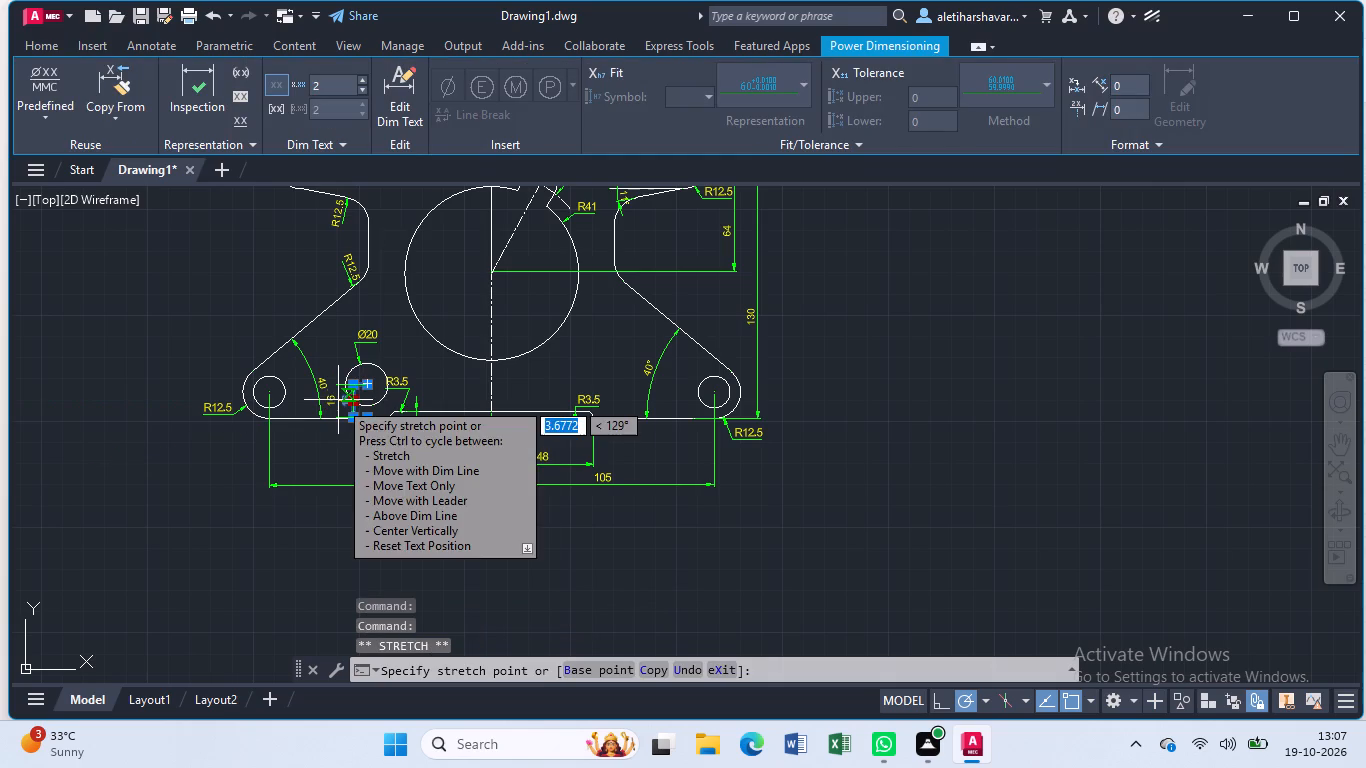
click(338, 400)
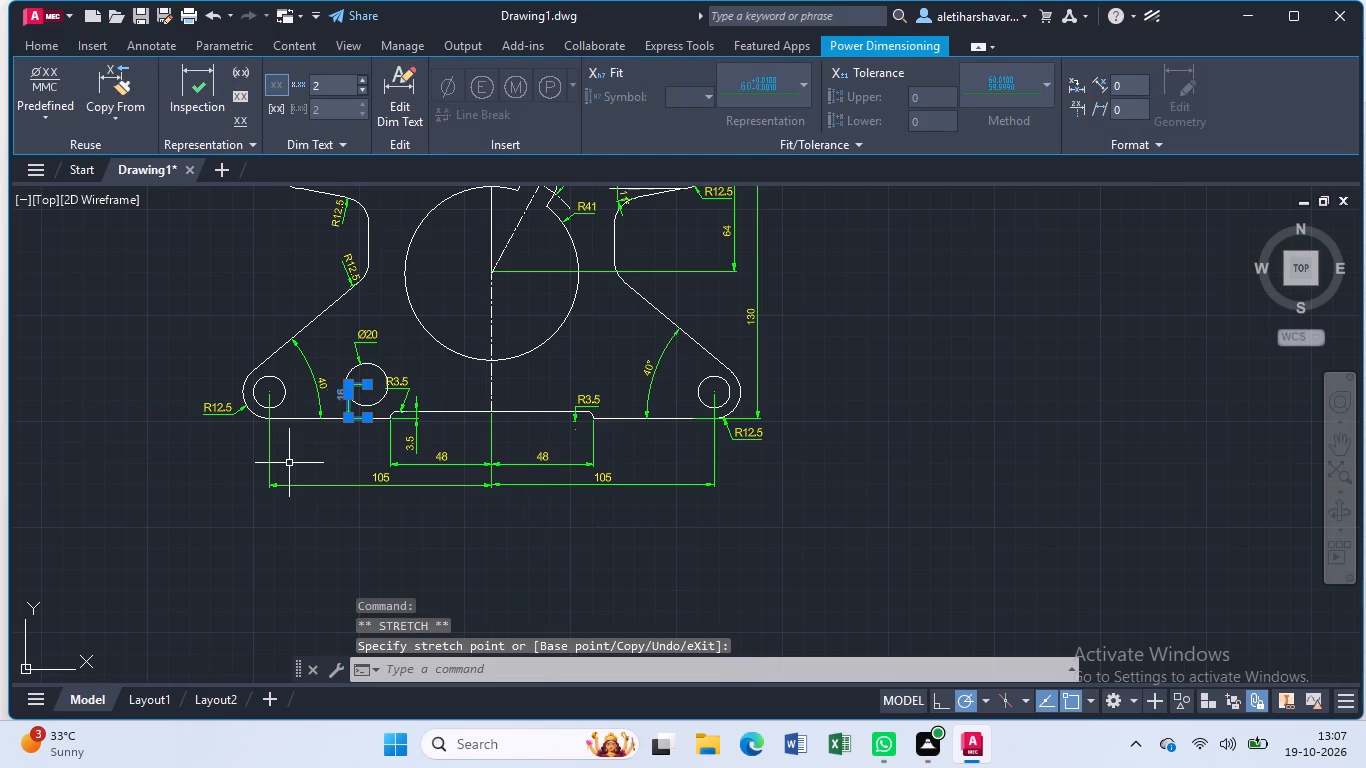
key(Escape)
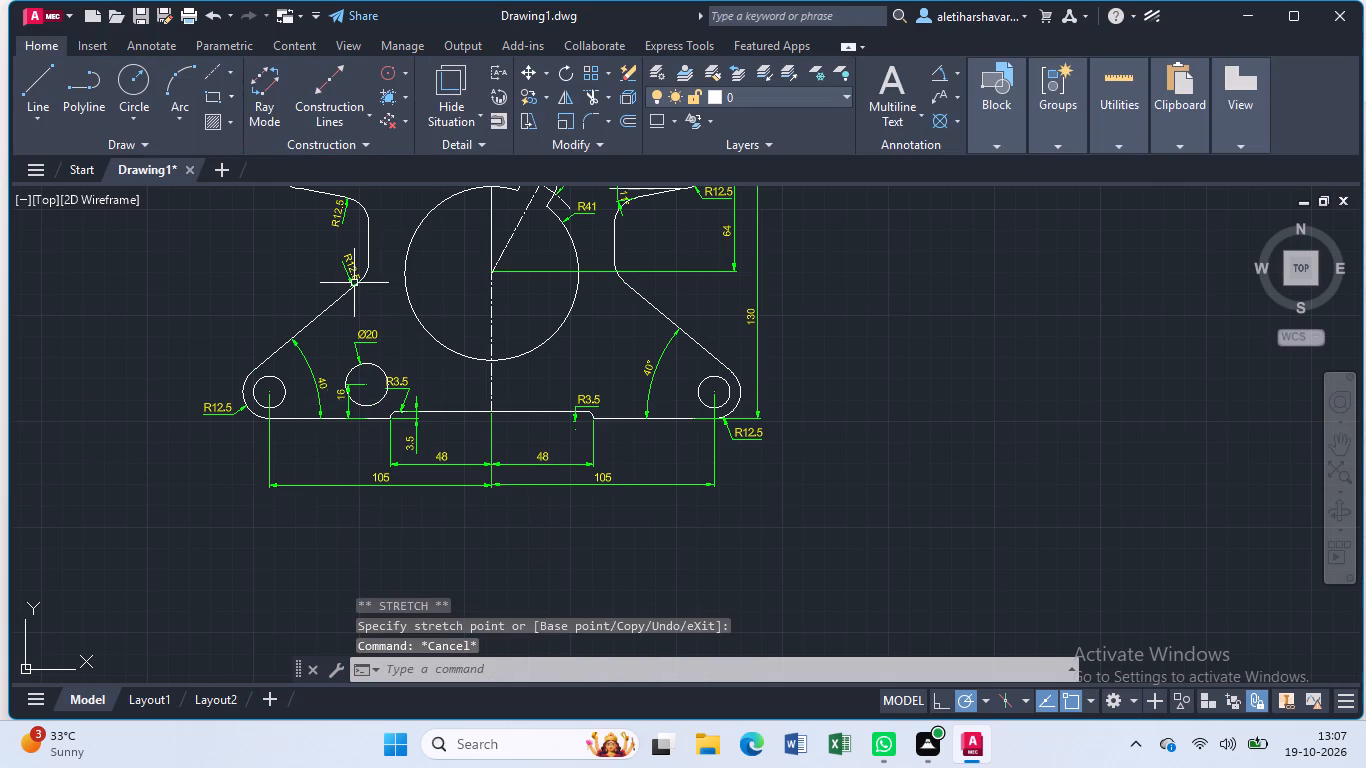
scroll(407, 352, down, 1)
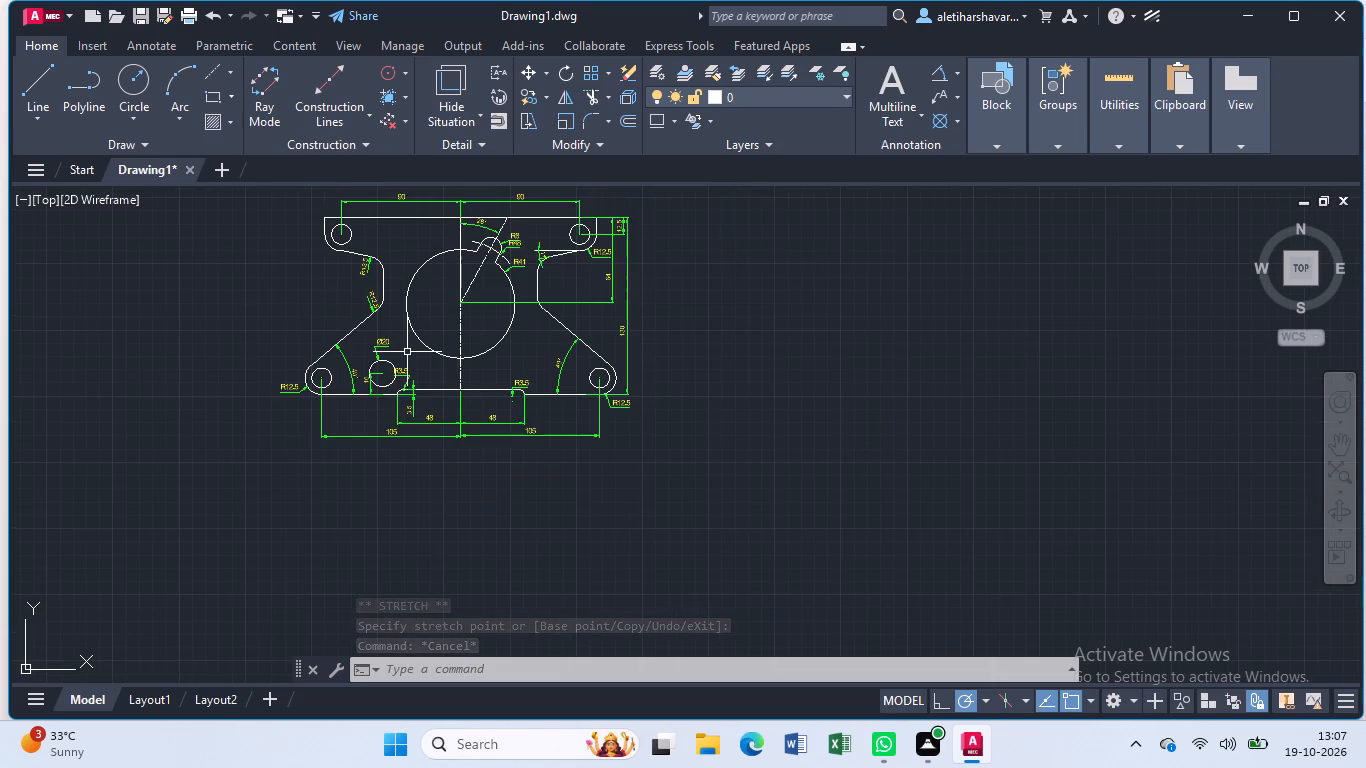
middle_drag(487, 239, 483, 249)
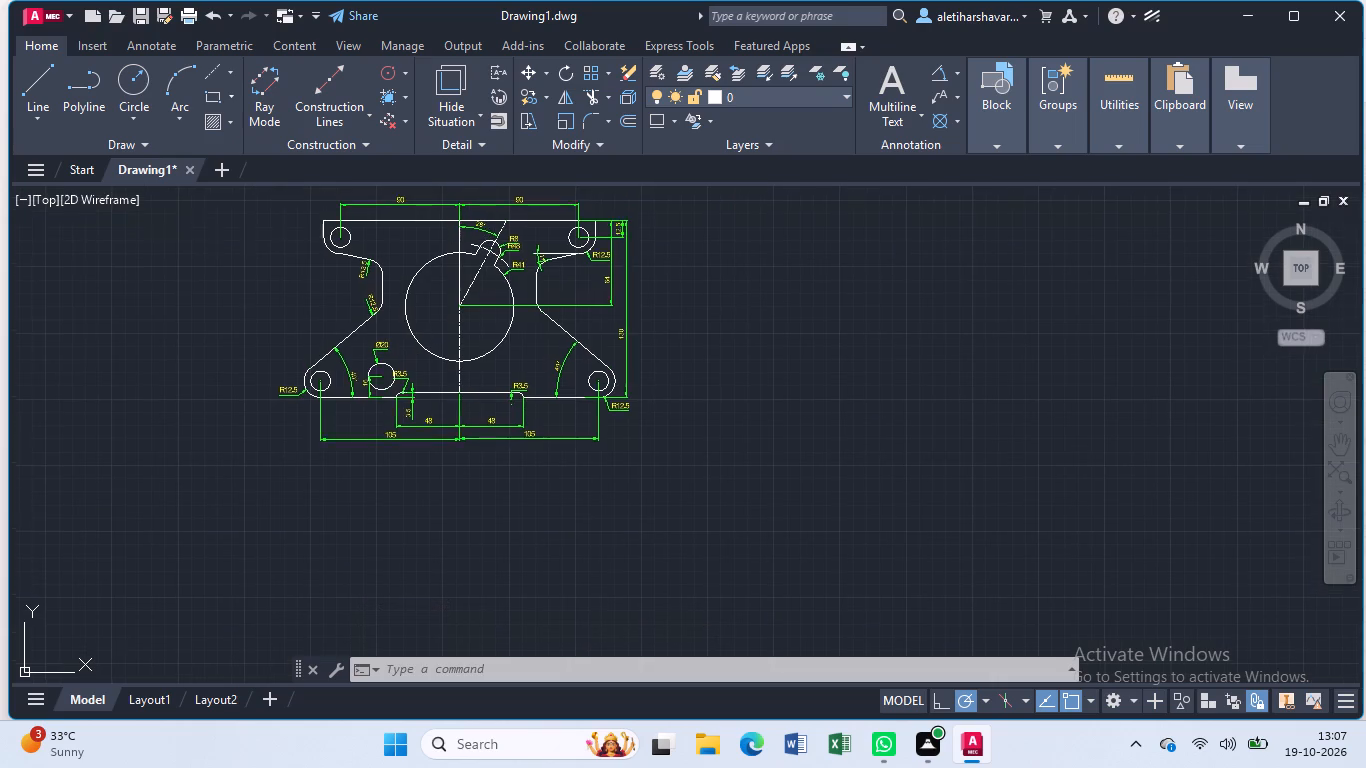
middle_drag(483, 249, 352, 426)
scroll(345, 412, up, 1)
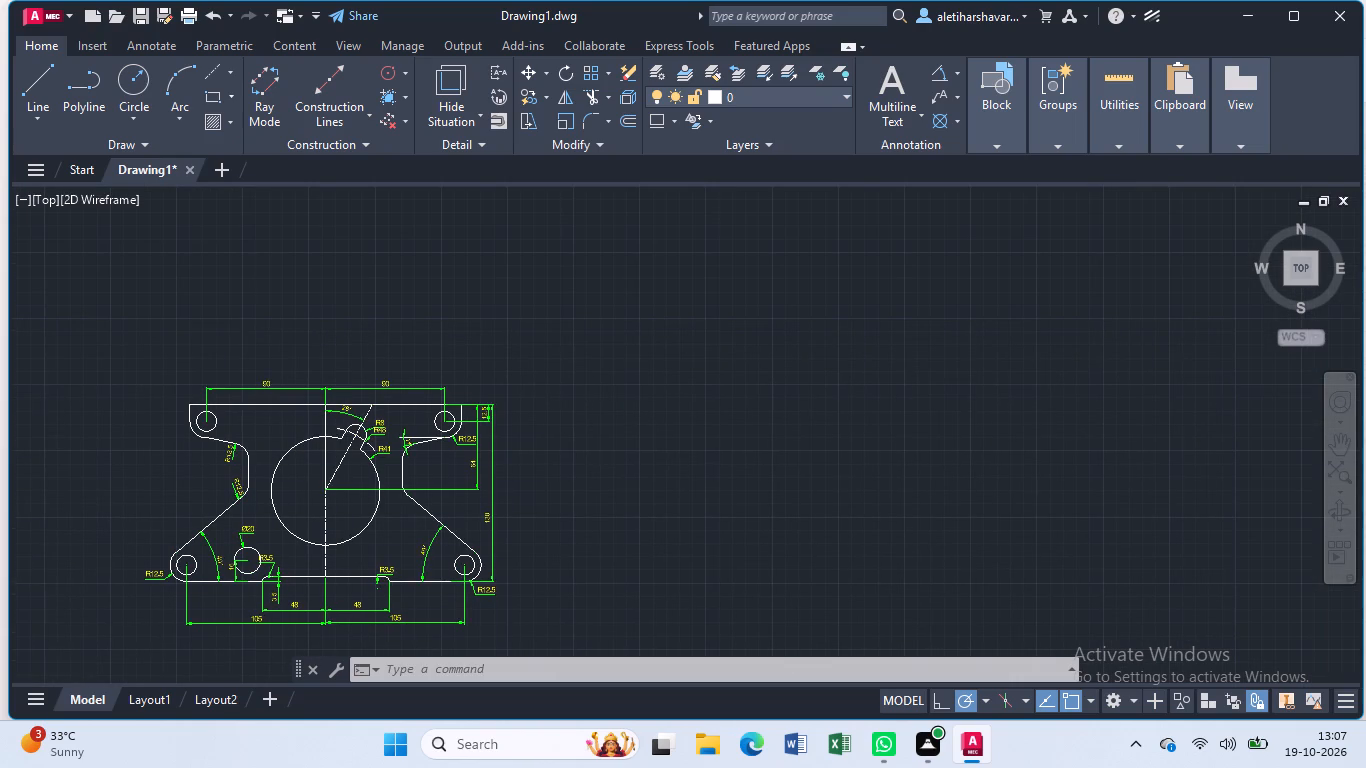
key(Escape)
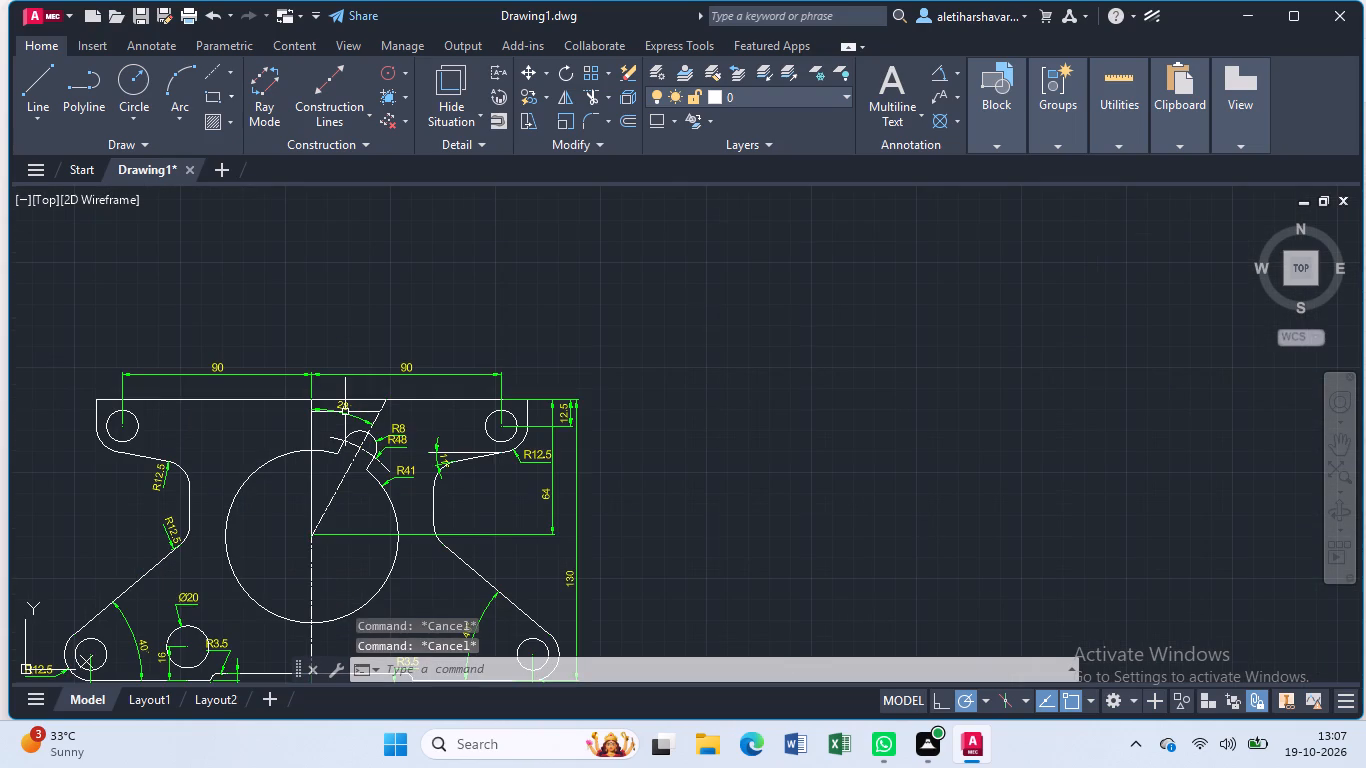
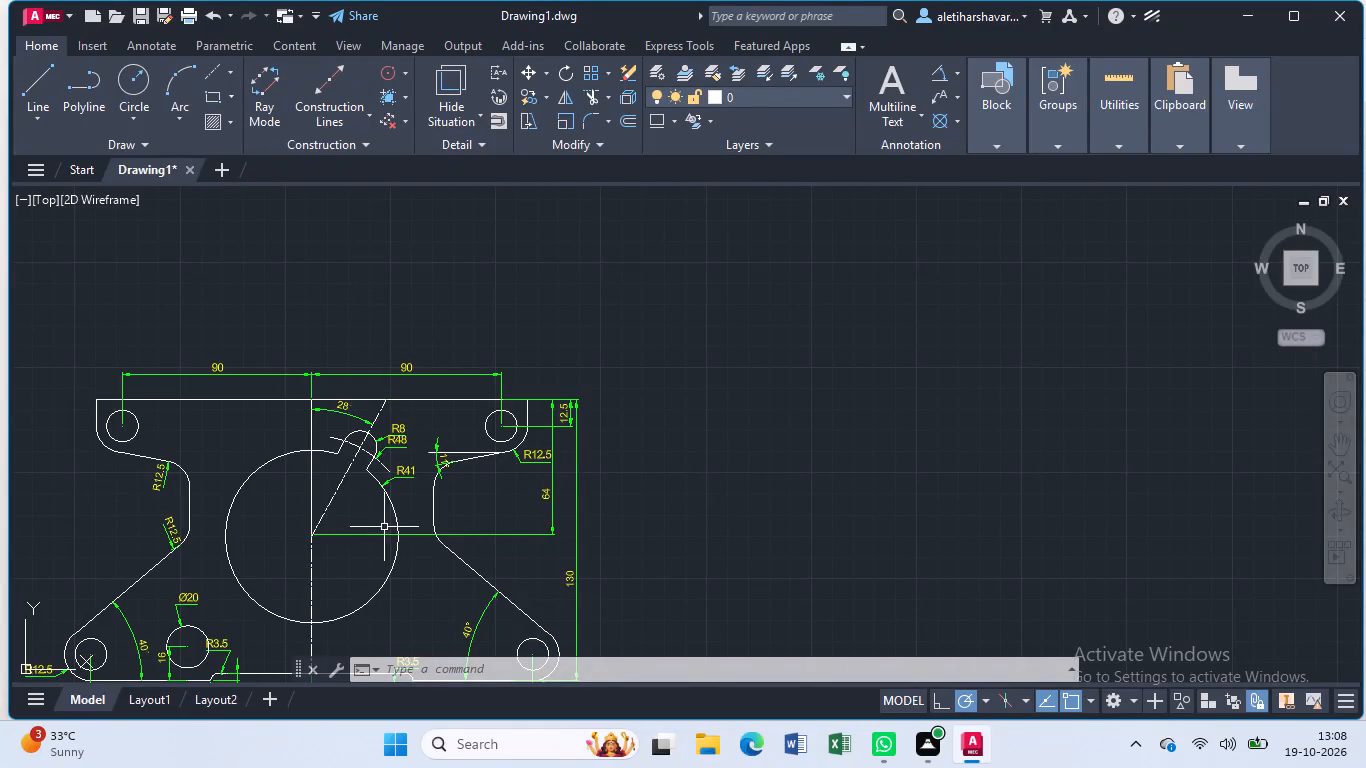
Set the current linetype for new objects to an AM_ISO dash-dot centre-line type, with nothing selected.
middle_drag(398, 531, 581, 431)
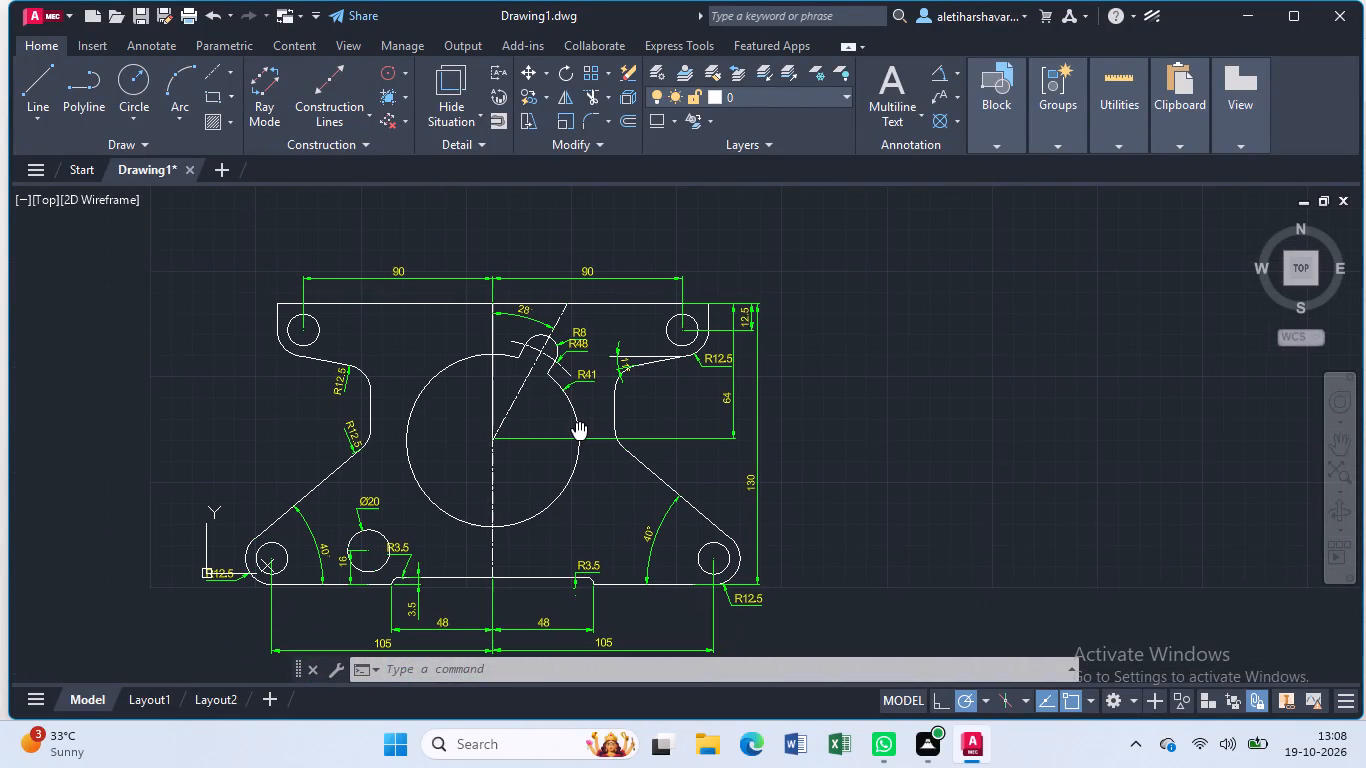
middle_drag(581, 431, 609, 394)
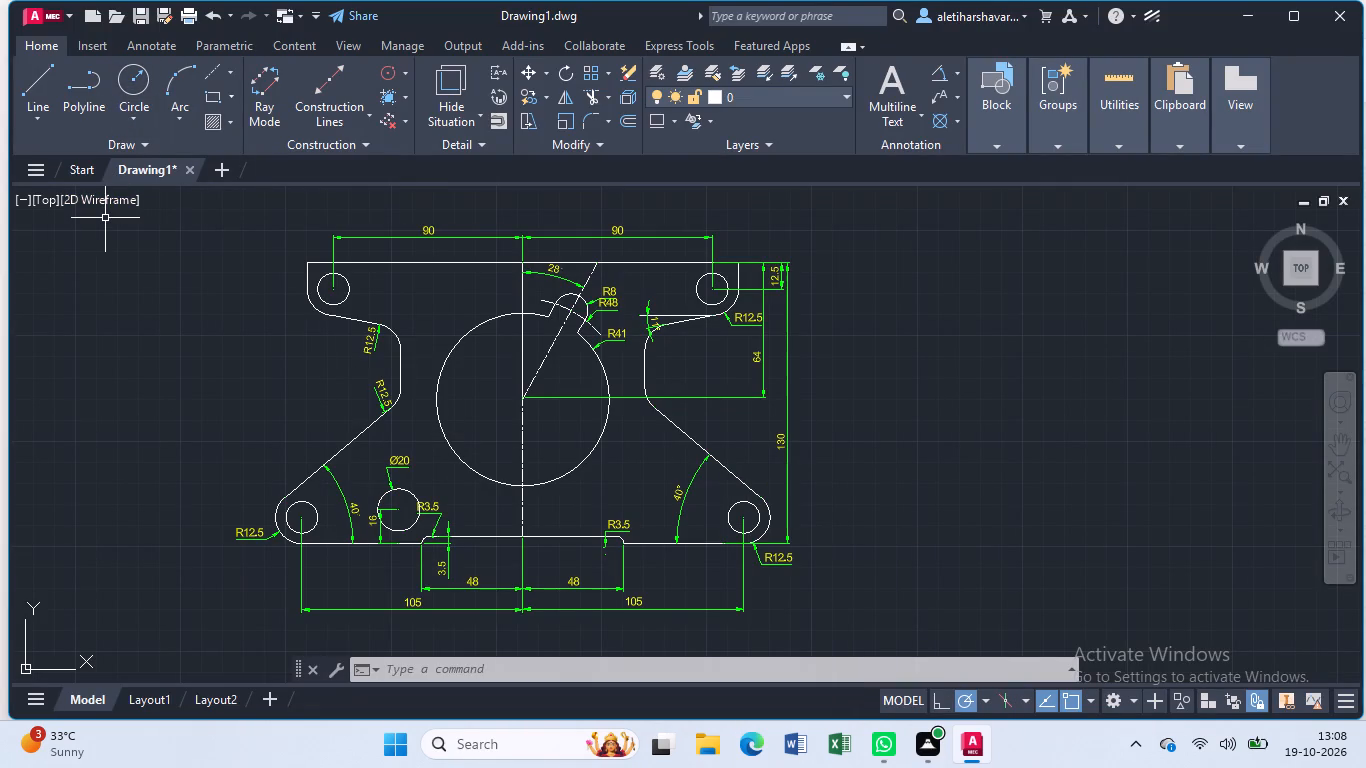
key(ctrl+1)
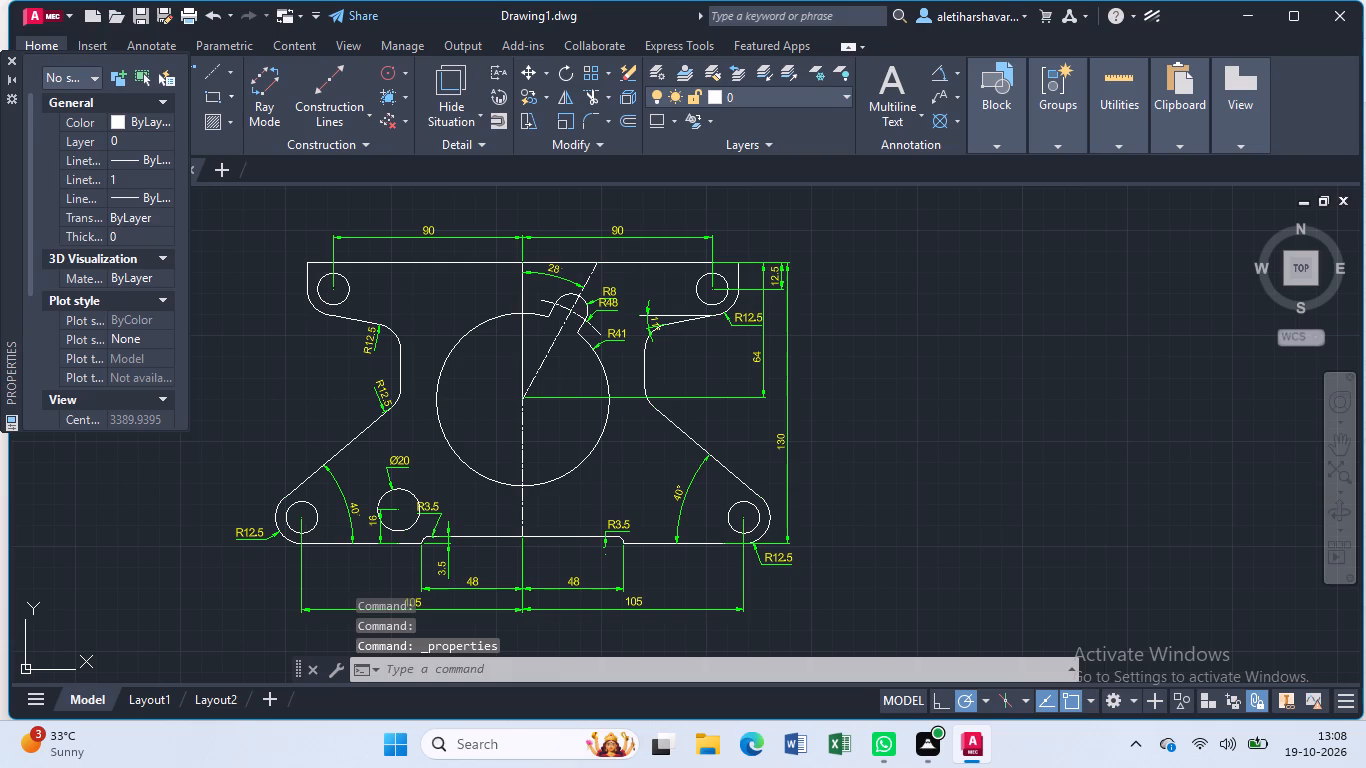
click(151, 163)
click(158, 160)
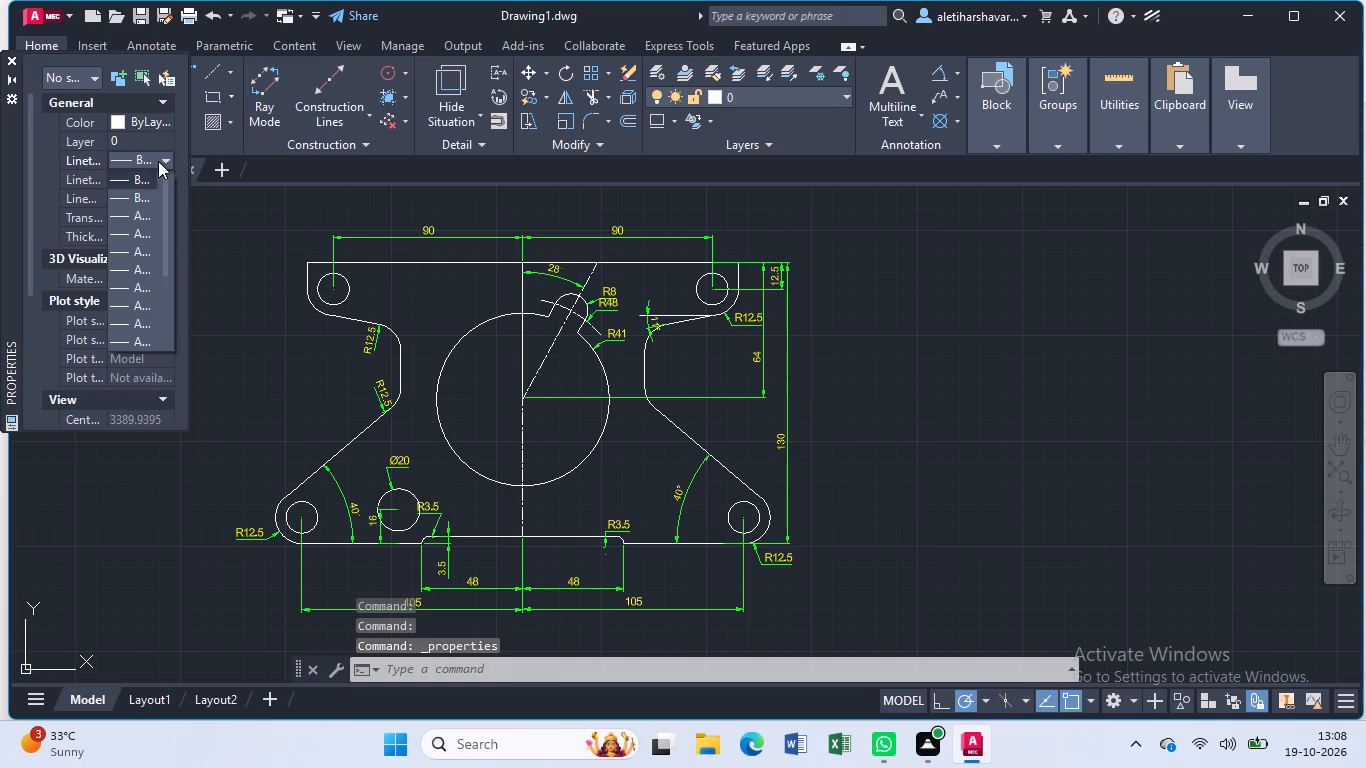
click(146, 311)
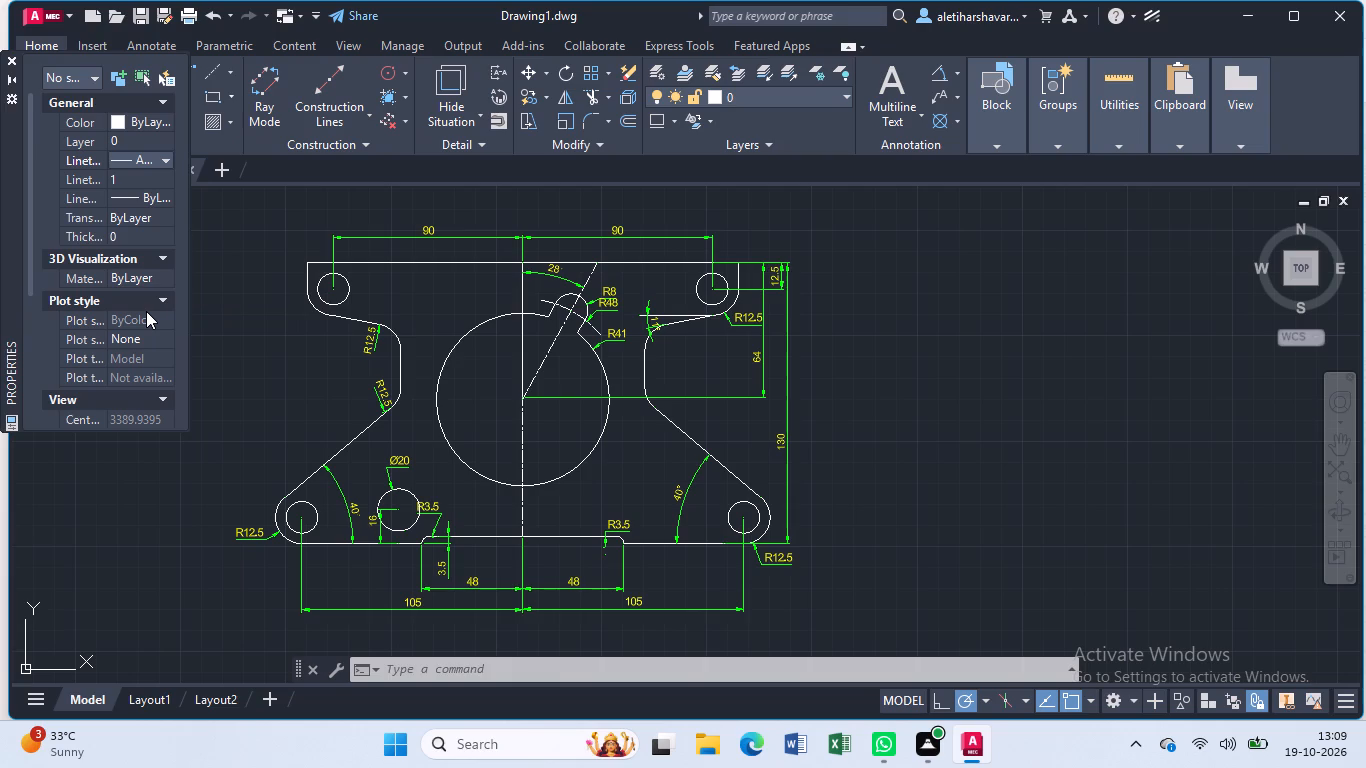
click(228, 381)
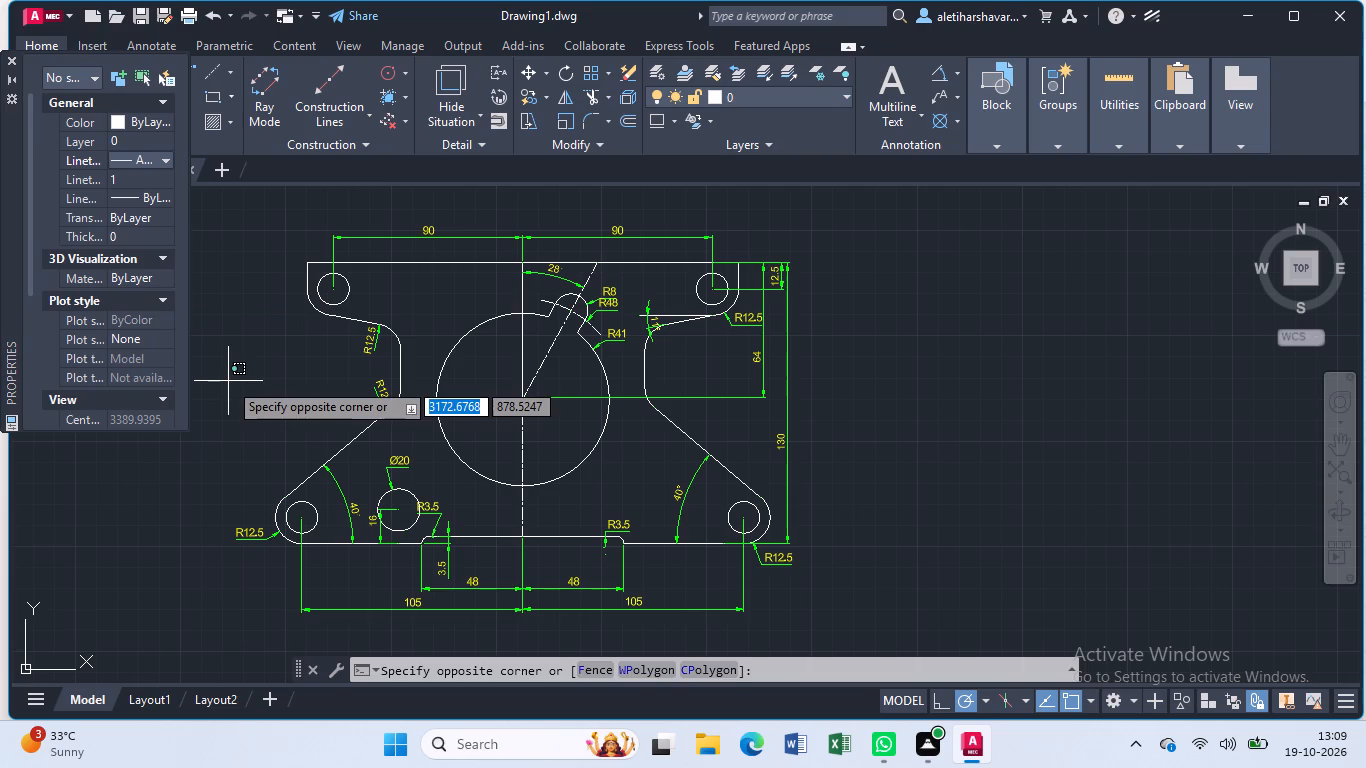
key(Escape)
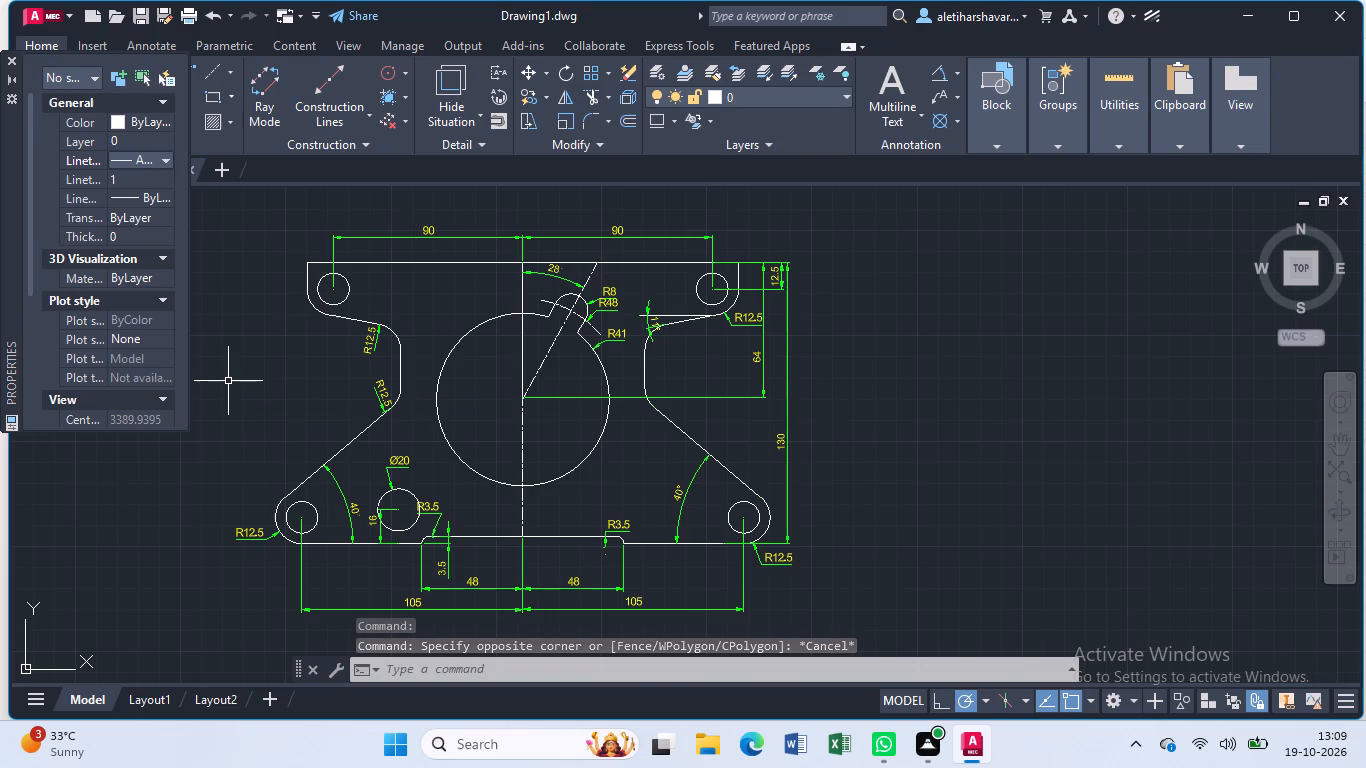
Start the Line command to draw a line on the part in the current linetype.
key(l)
key(Return)
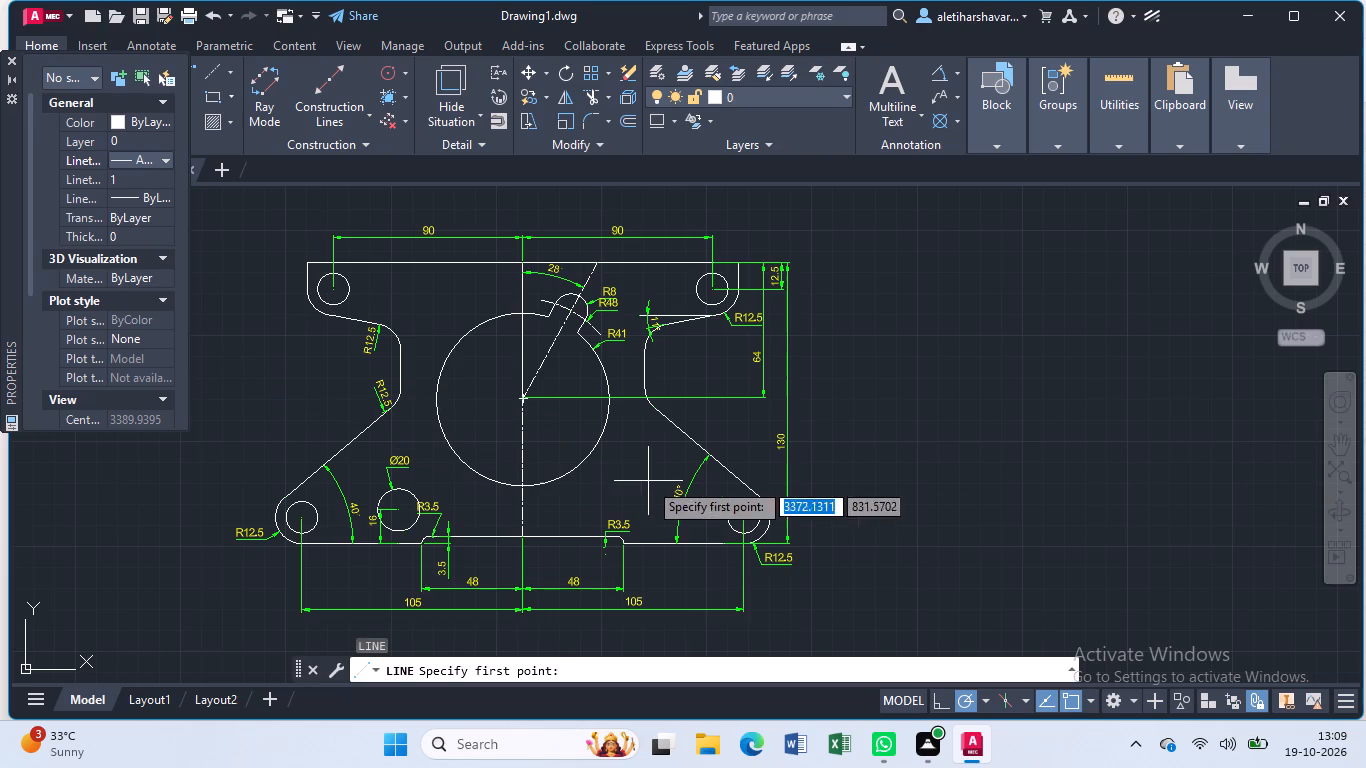
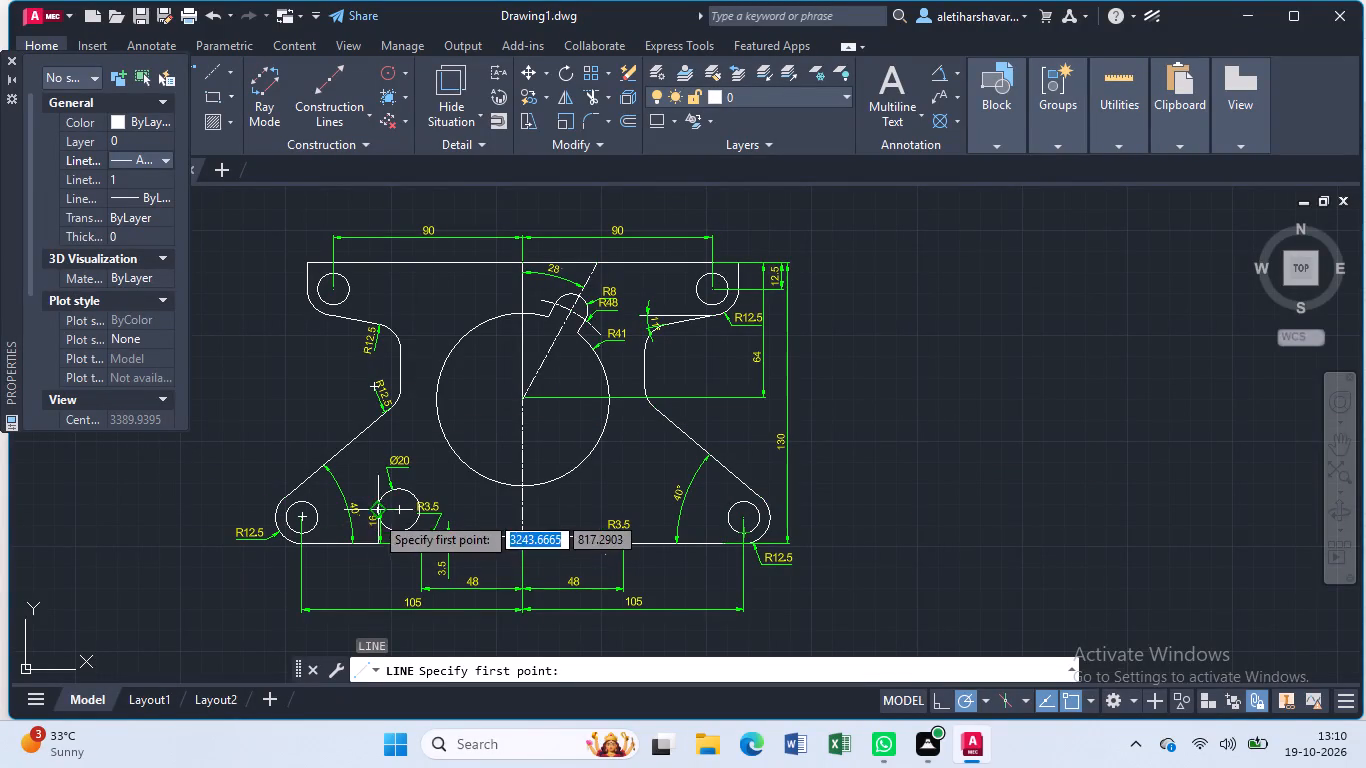
Draw crossed vertical and horizontal centre lines through the small lower-left hole, extending slightly past its circle.
middle_drag(282, 471, 278, 402)
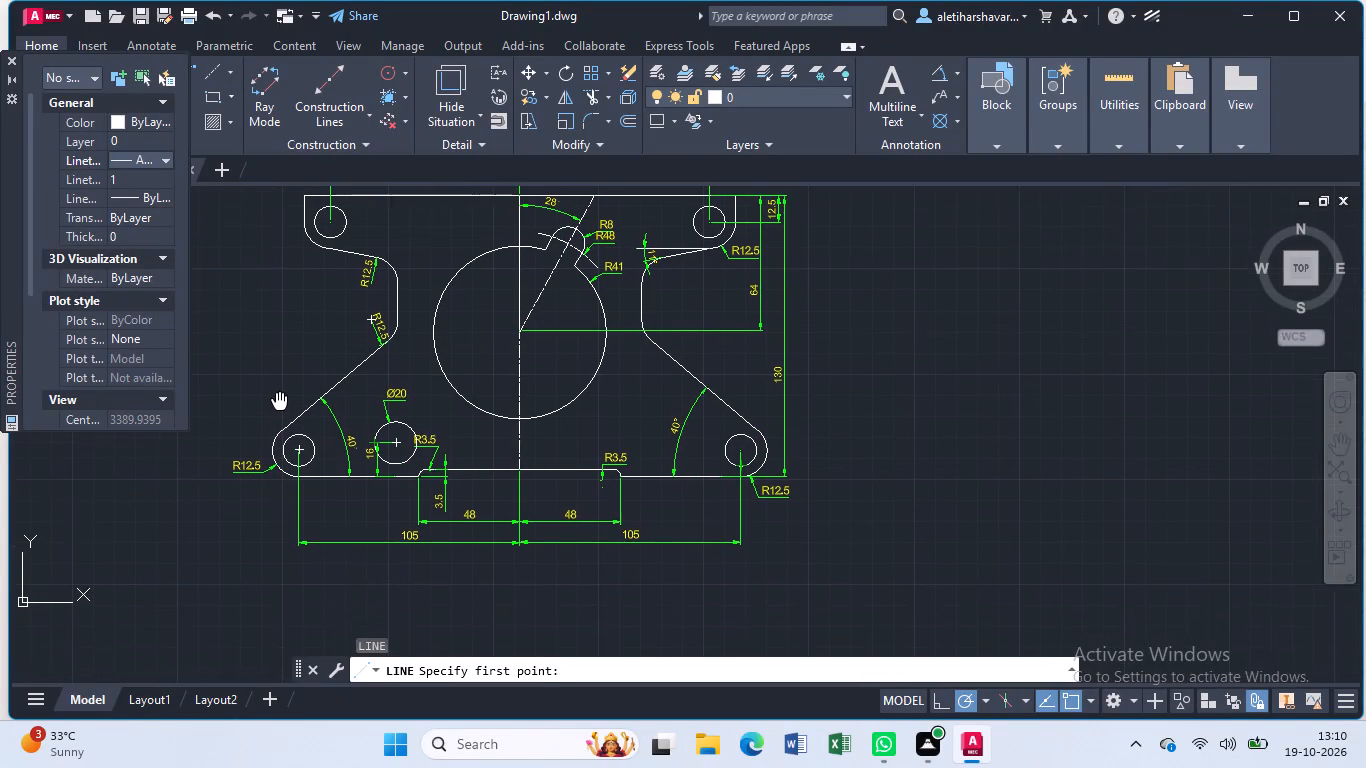
middle_drag(278, 402, 275, 386)
scroll(290, 439, up, 2)
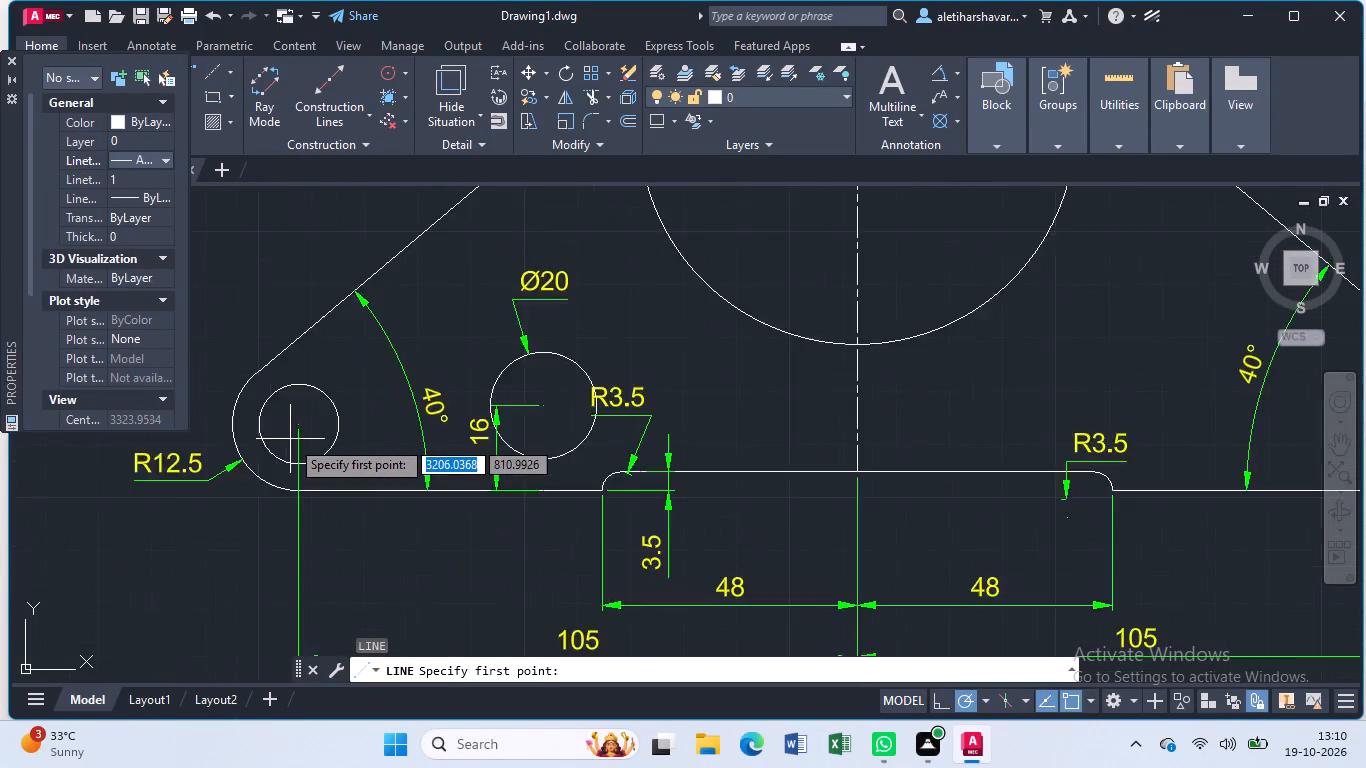
scroll(290, 439, up, 1)
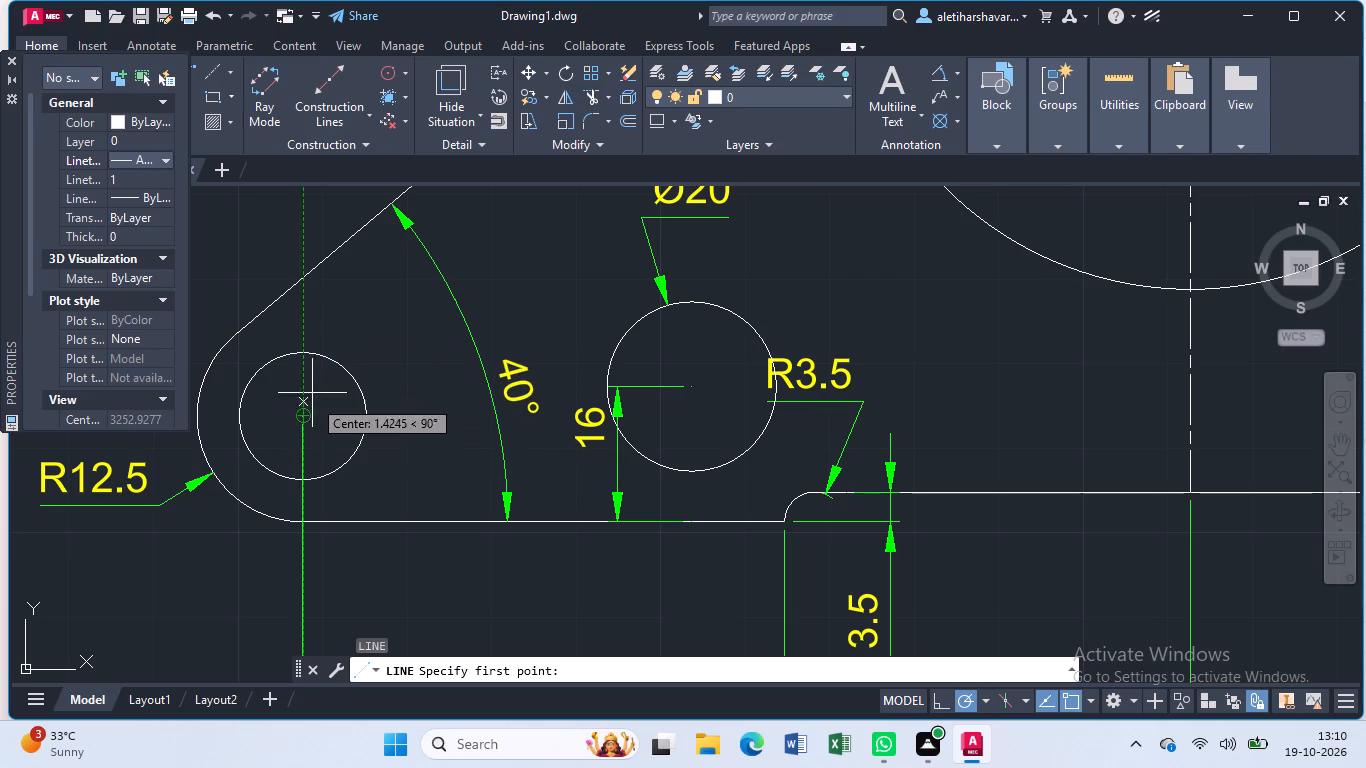
click(307, 330)
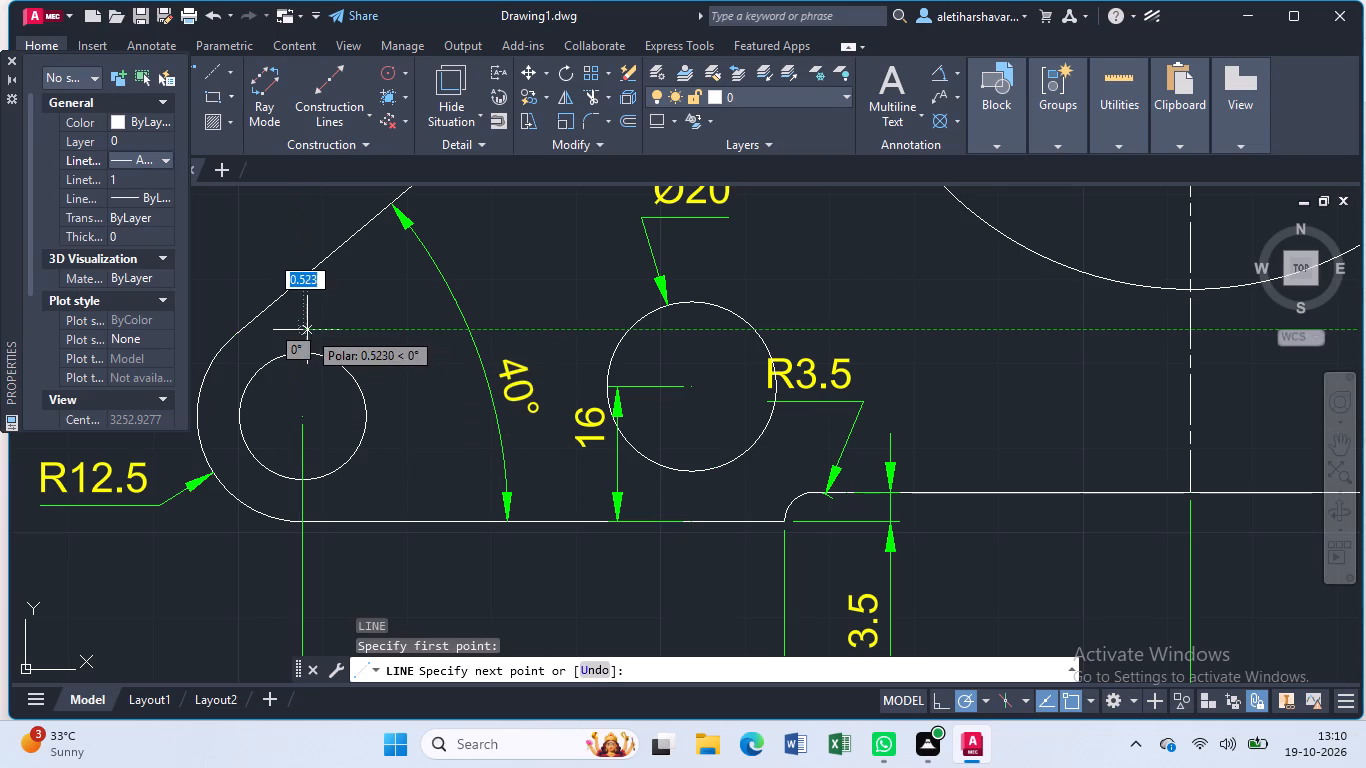
click(302, 500)
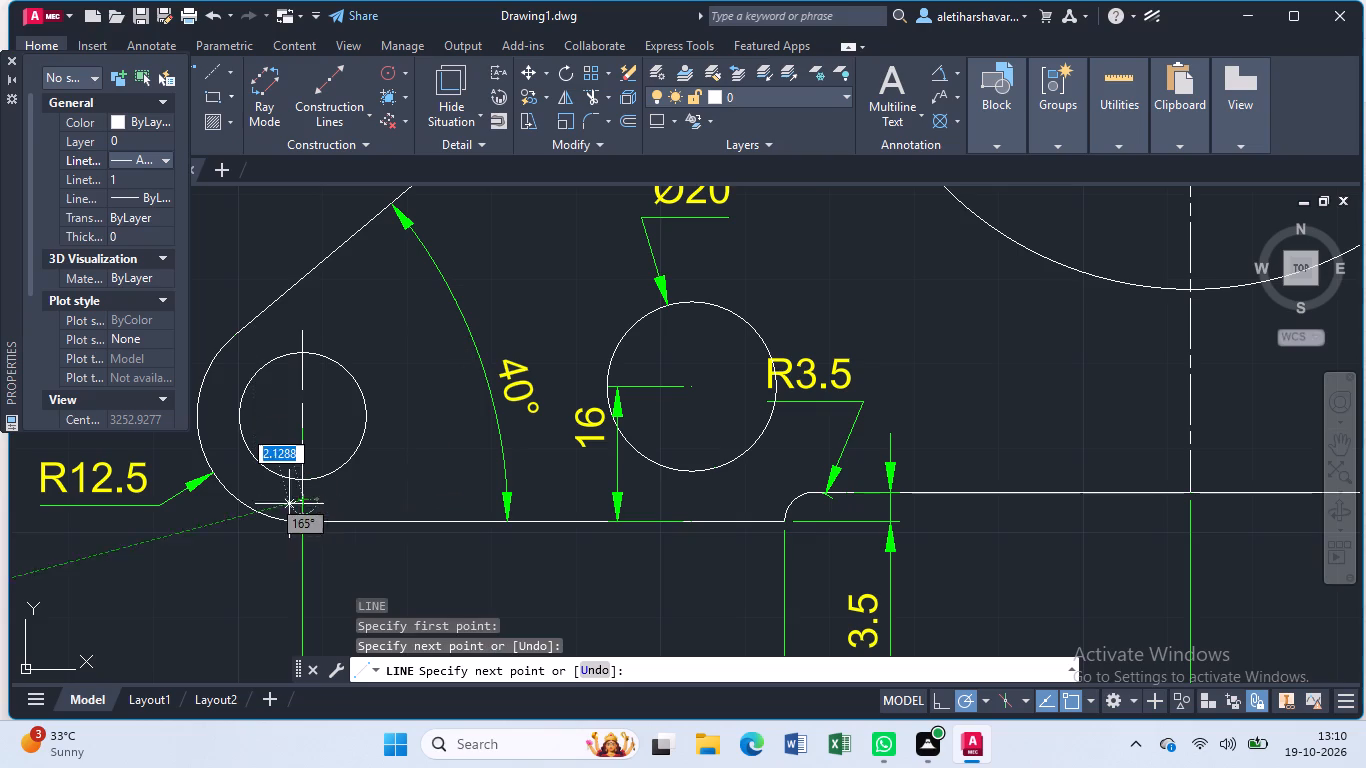
key(Escape)
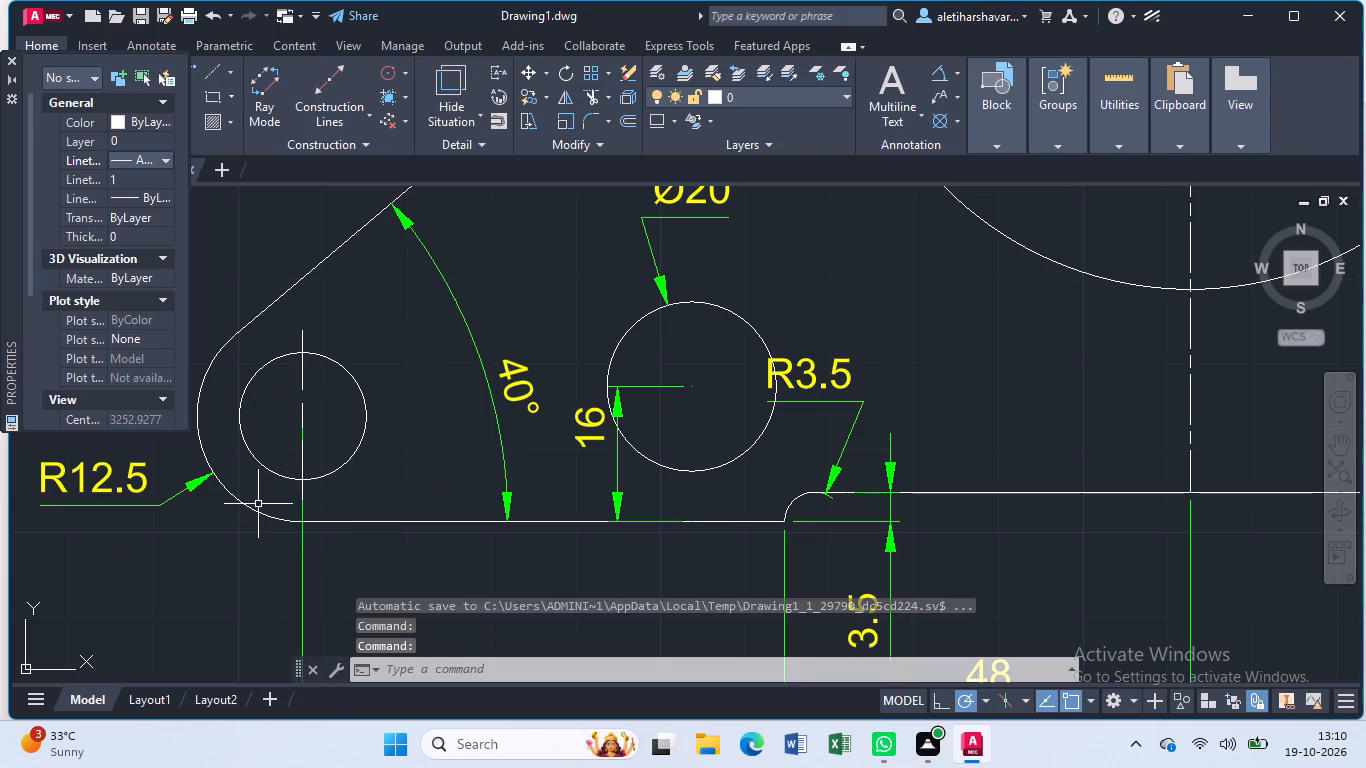
key(Return)
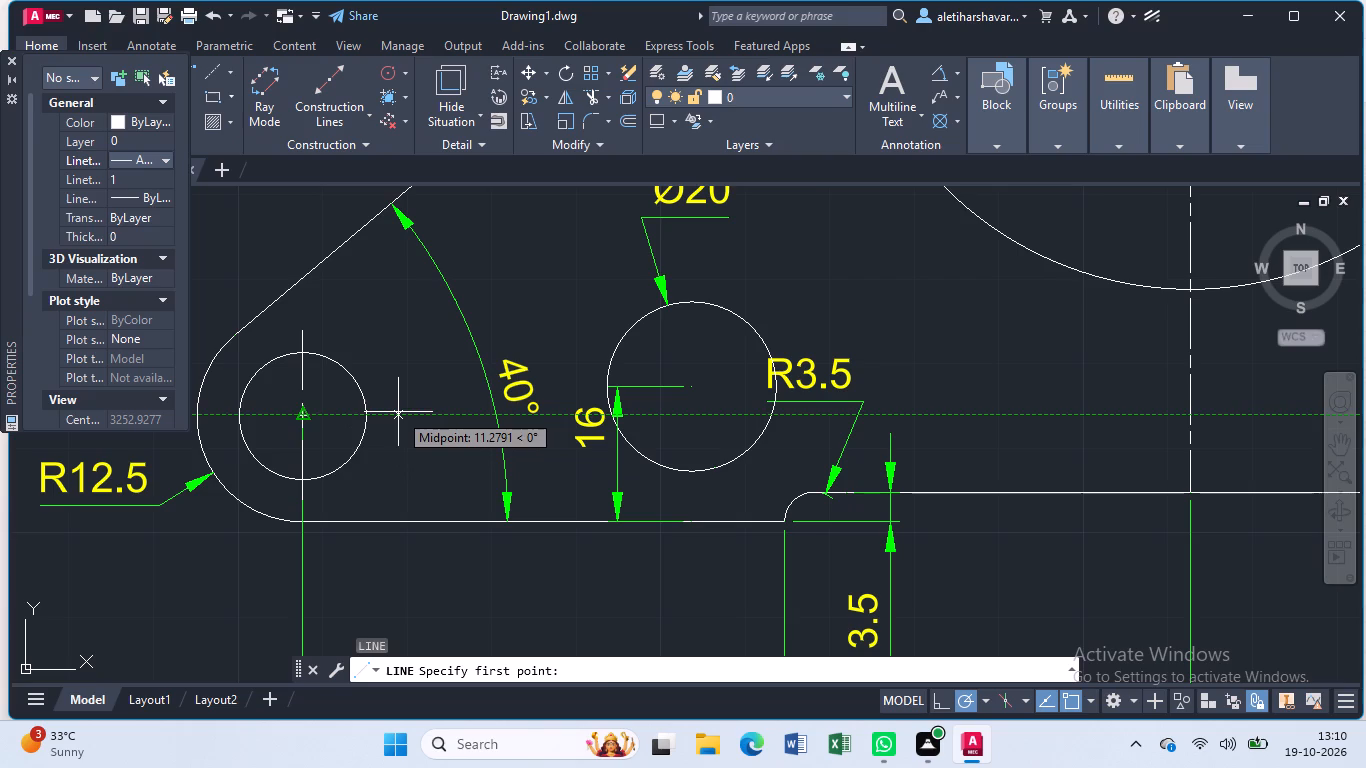
click(398, 412)
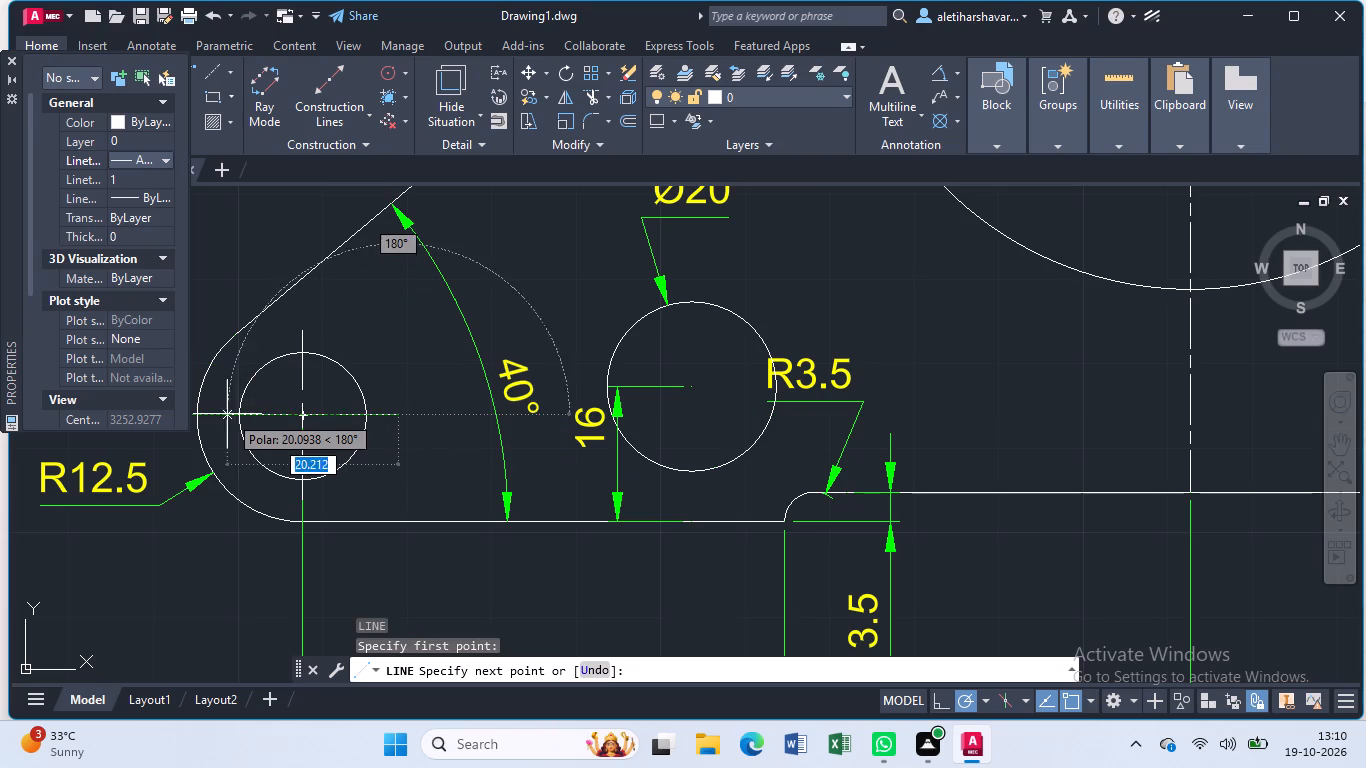
click(213, 413)
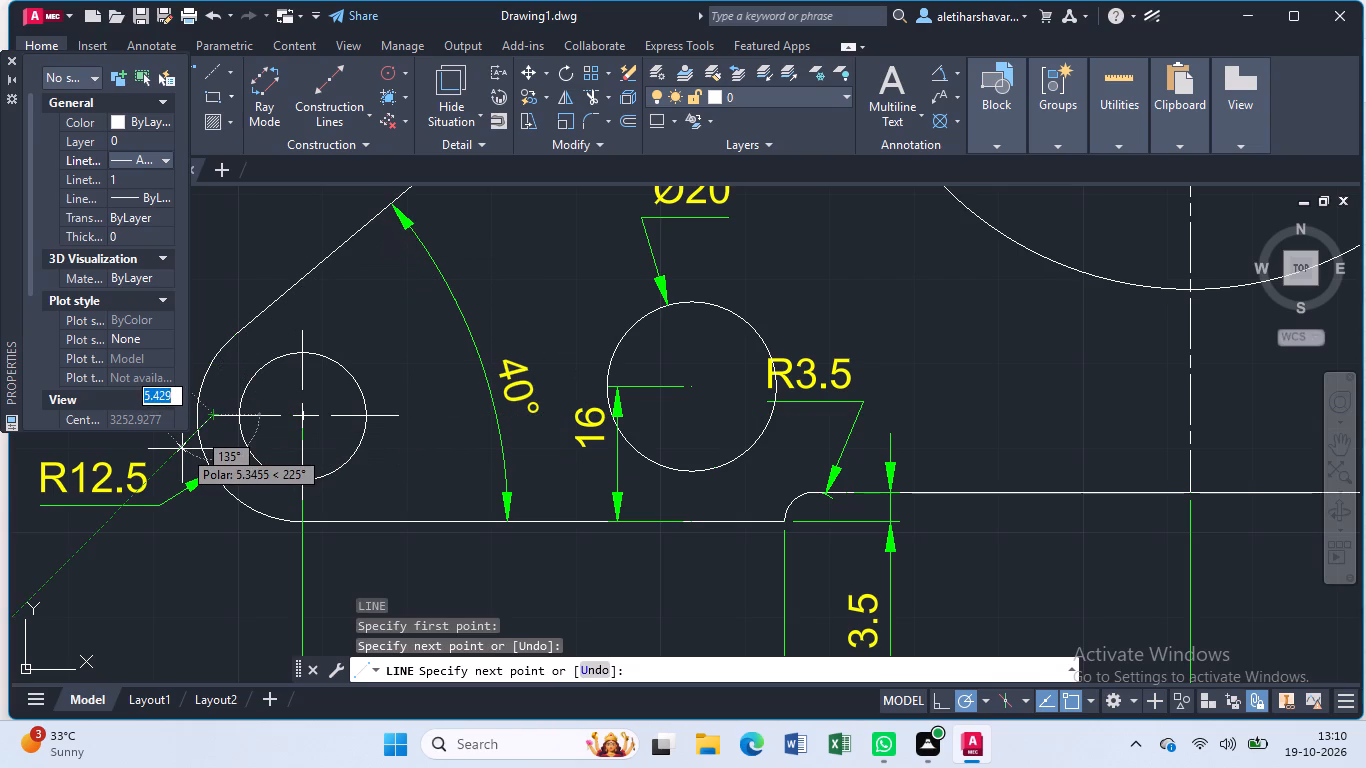
key(Escape)
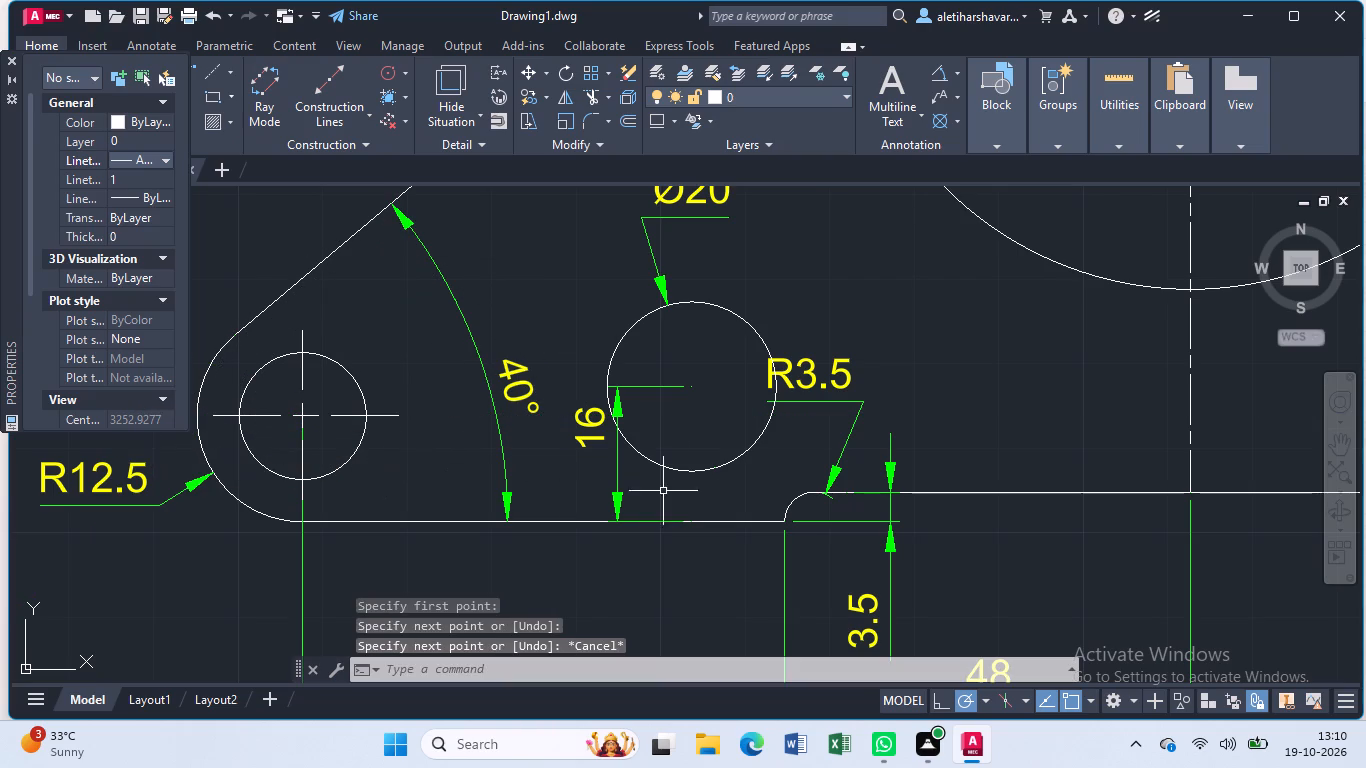
Draw crossed vertical and horizontal centre lines, each about 27 mm long, through the centre of the Ø20 hole.
middle_drag(690, 471, 423, 483)
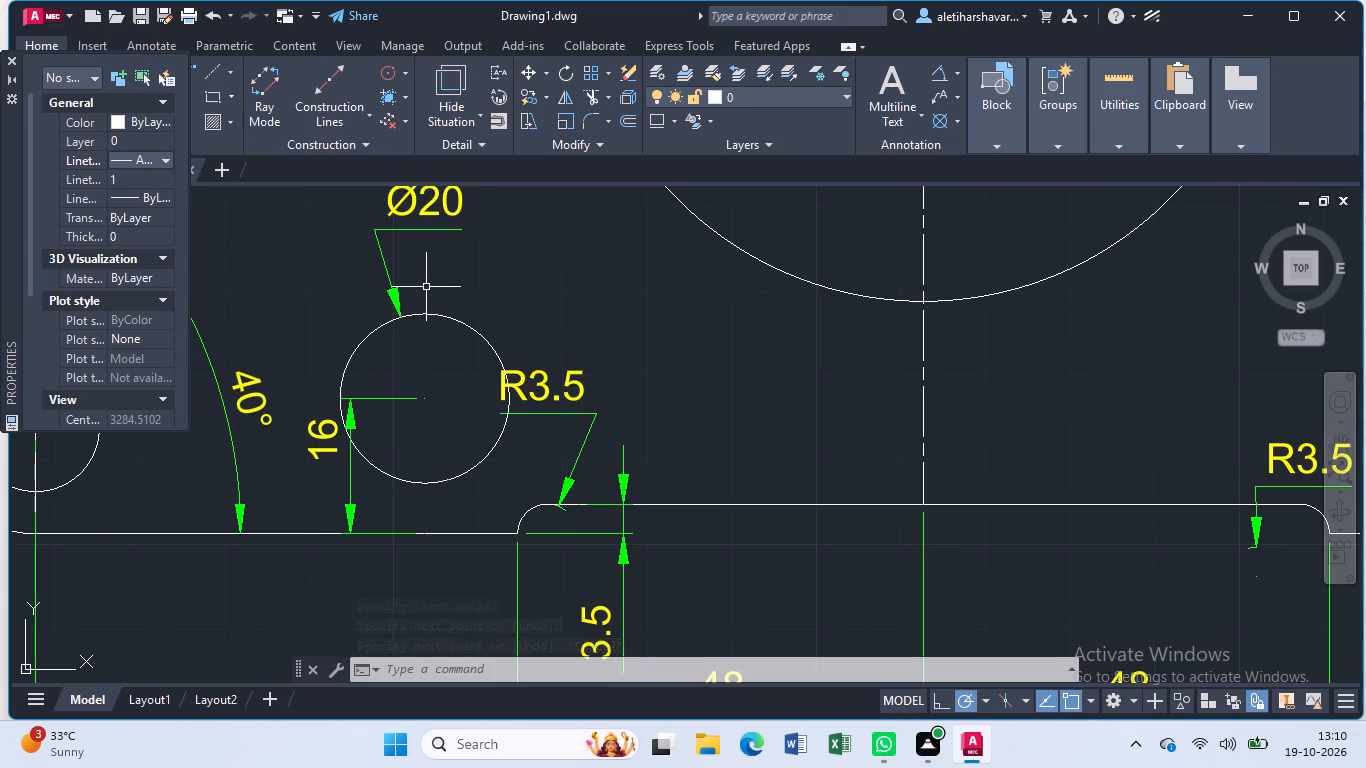
key(Return)
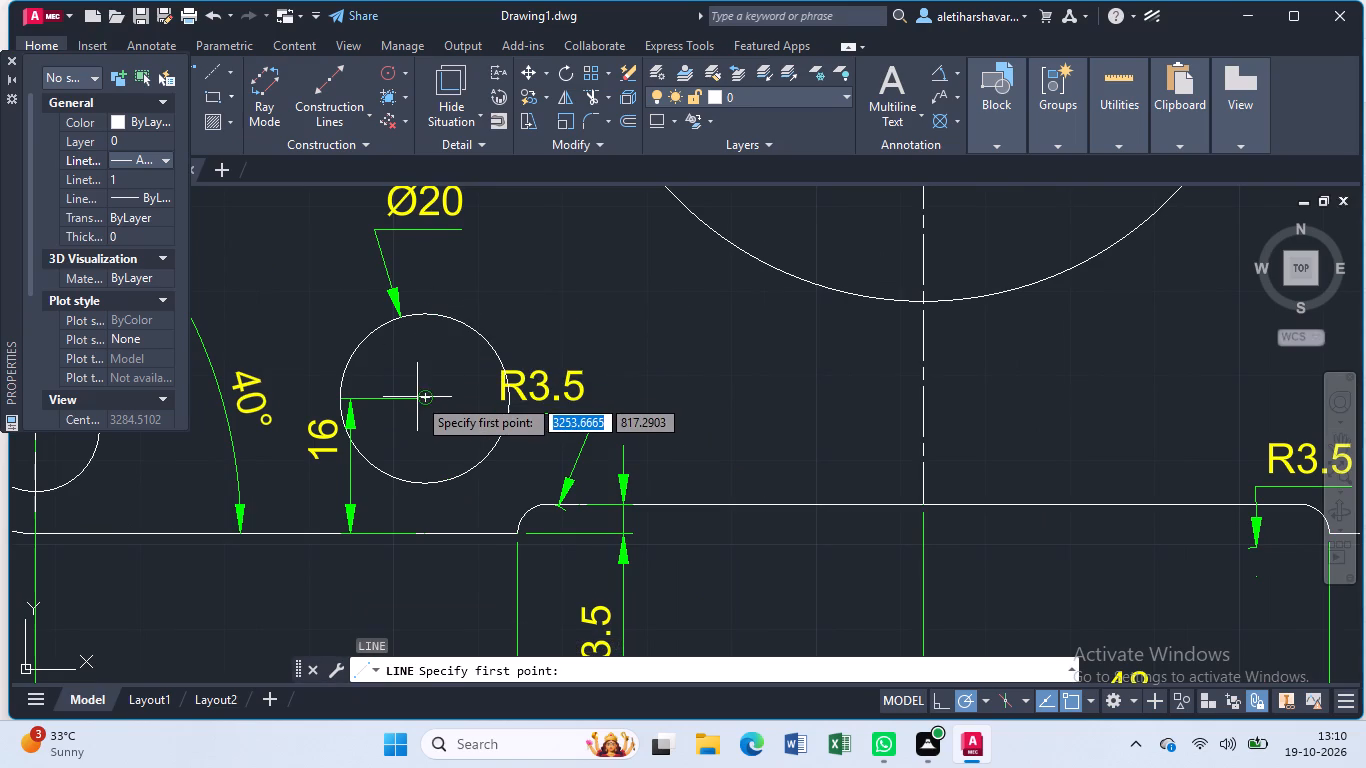
click(428, 281)
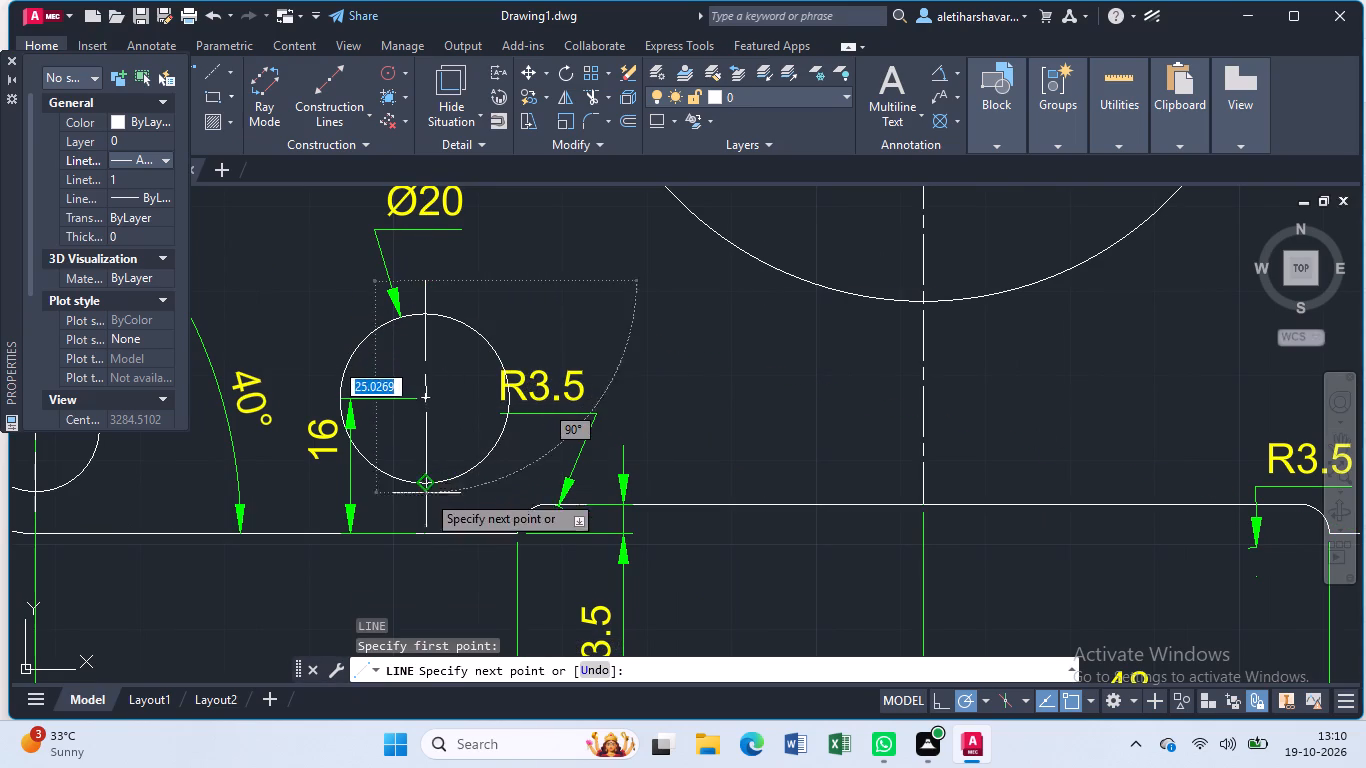
click(424, 513)
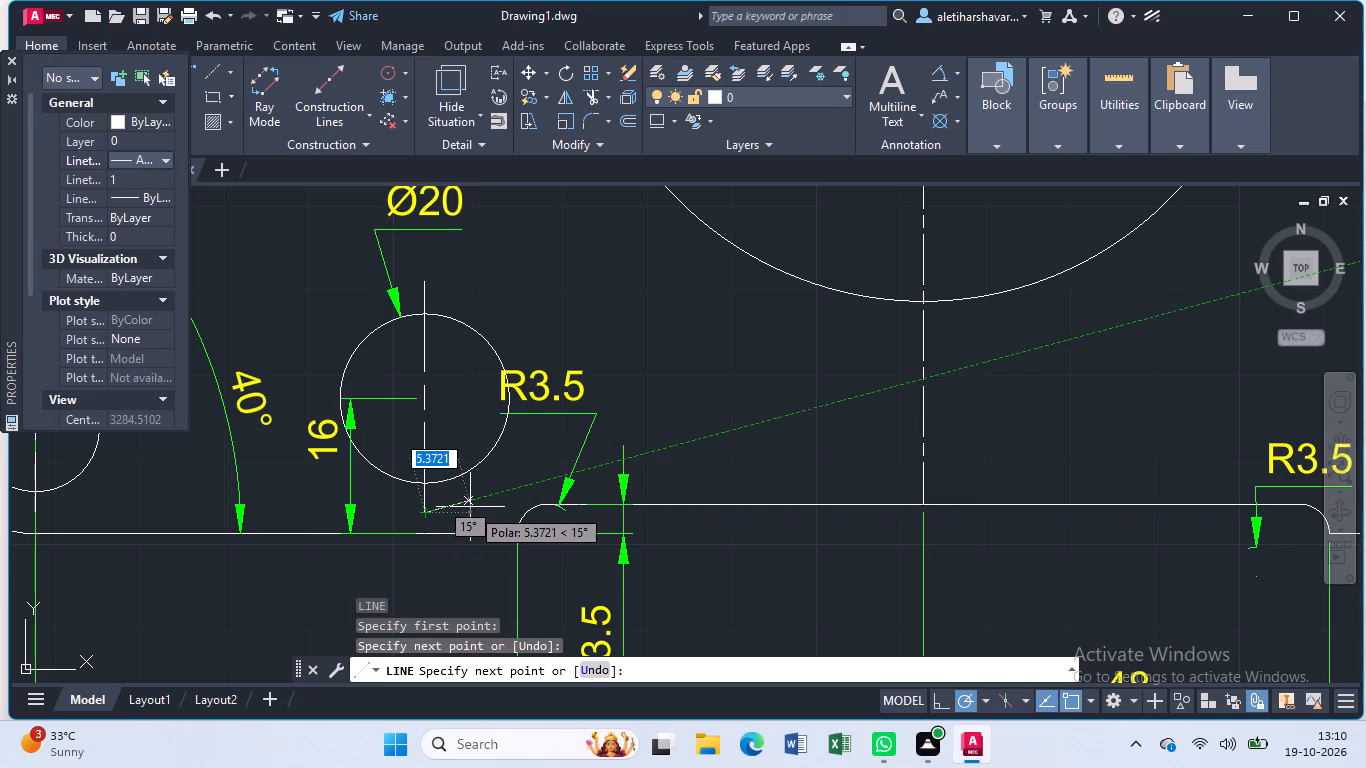
key(Escape)
key(l)
key(Return)
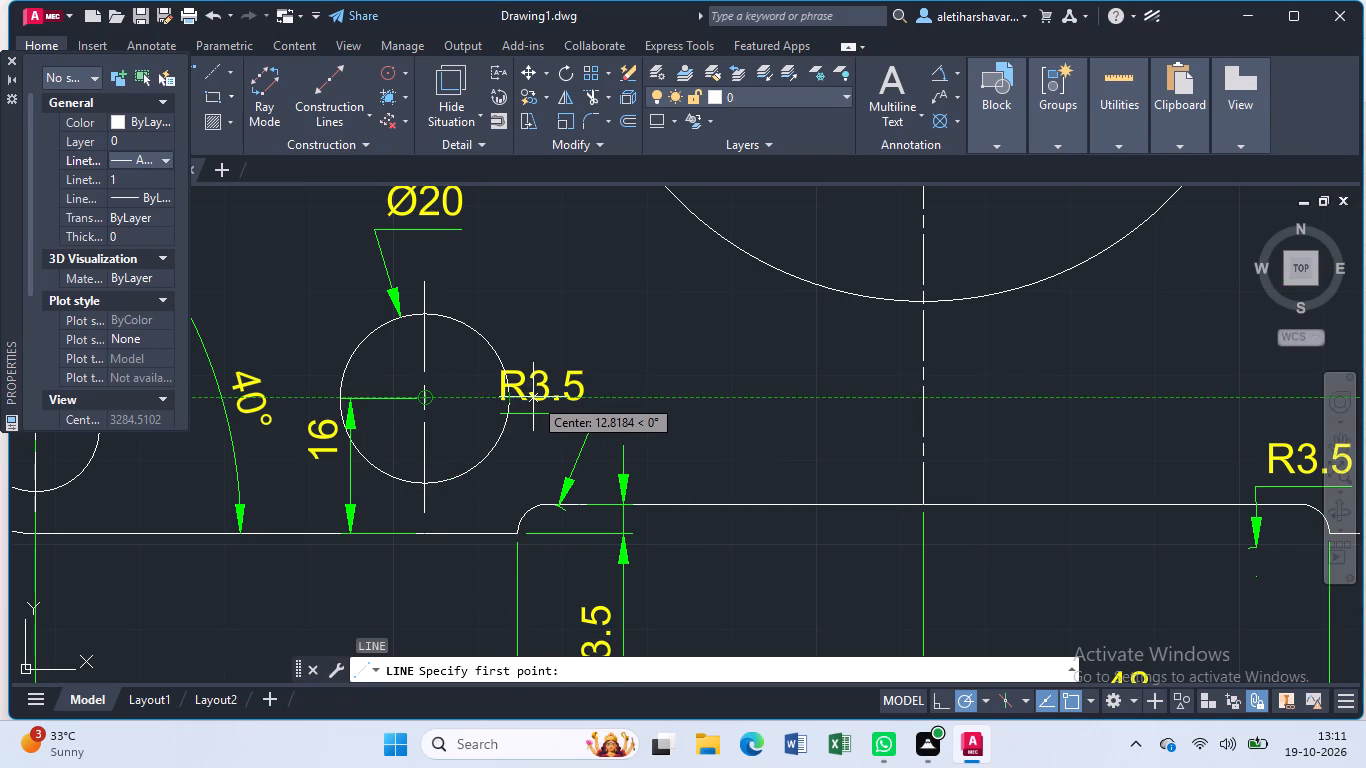
click(533, 397)
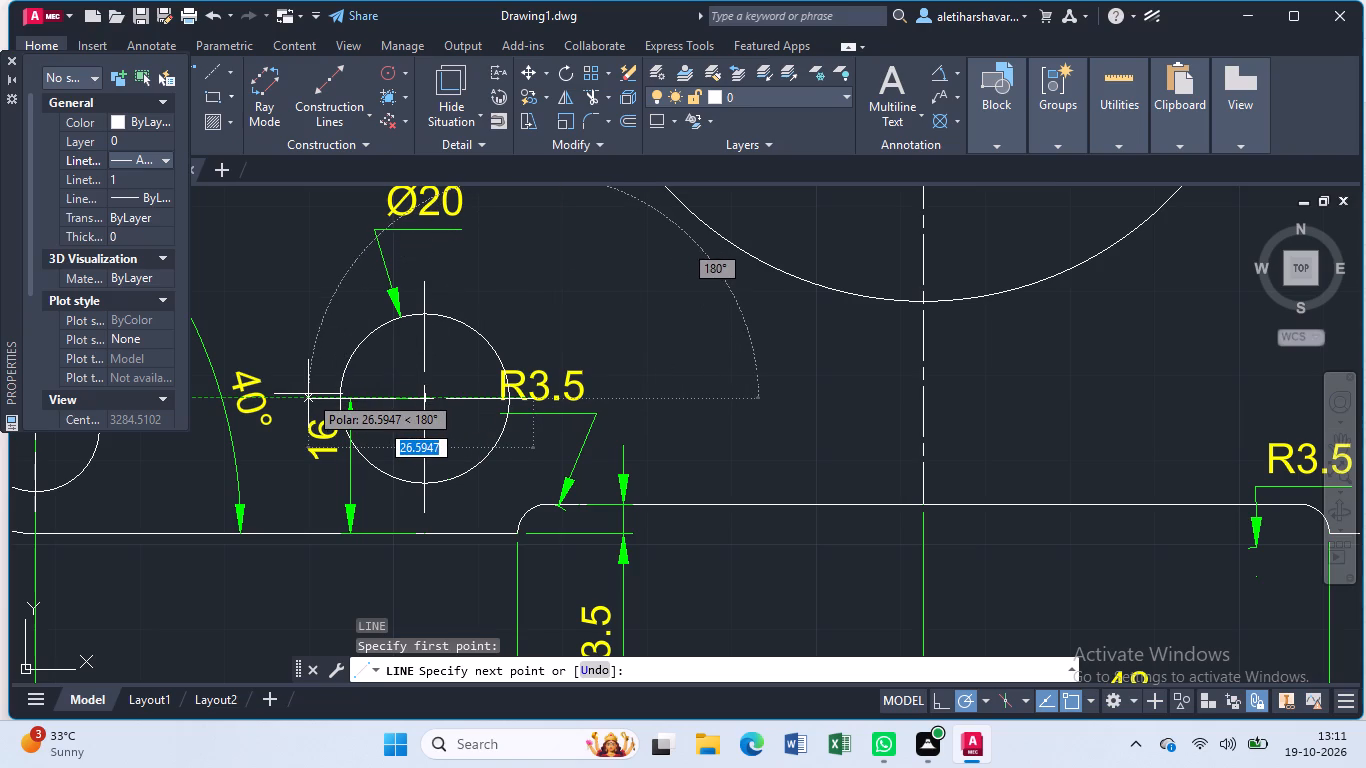
click(304, 400)
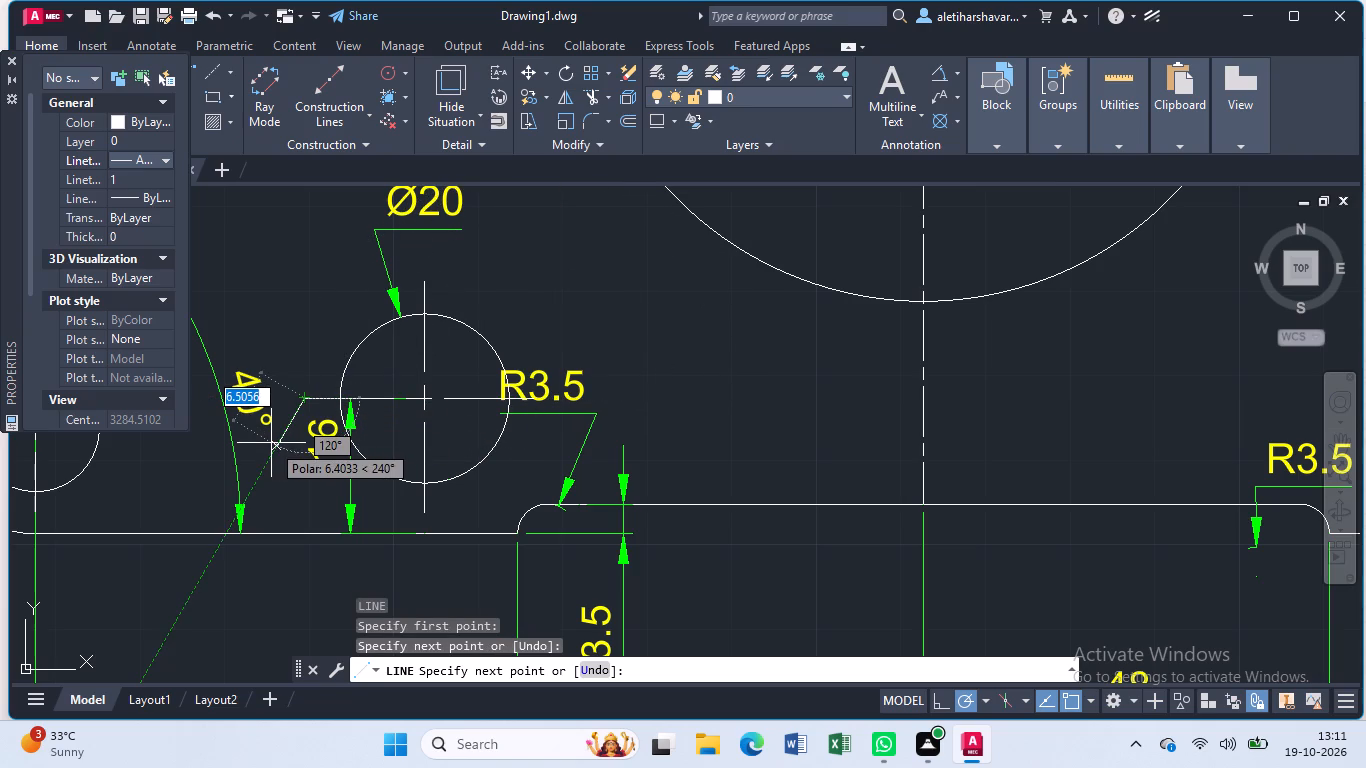
key(Escape)
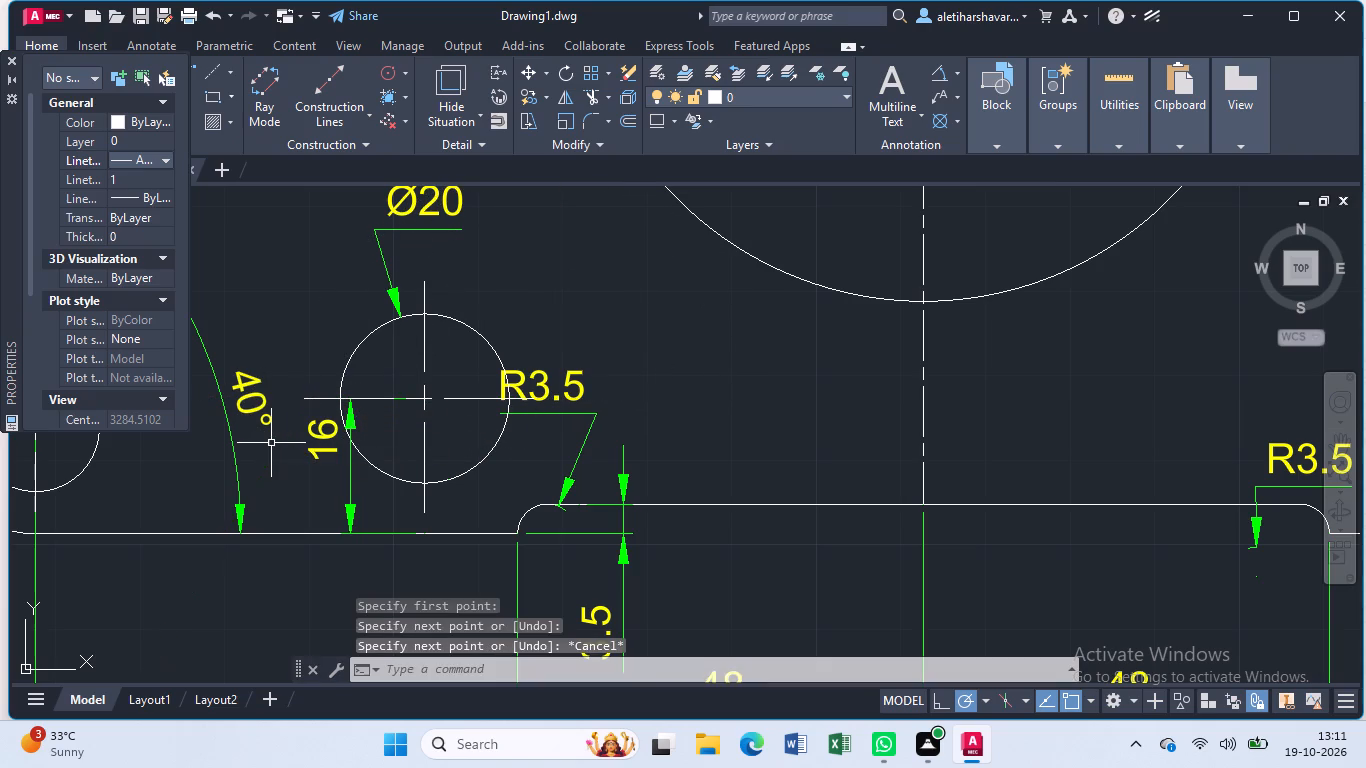
Draw crossed centre lines through the small lower-right hole, with the vertical one about 24 mm long down to the bottom edge.
scroll(685, 421, down, 2)
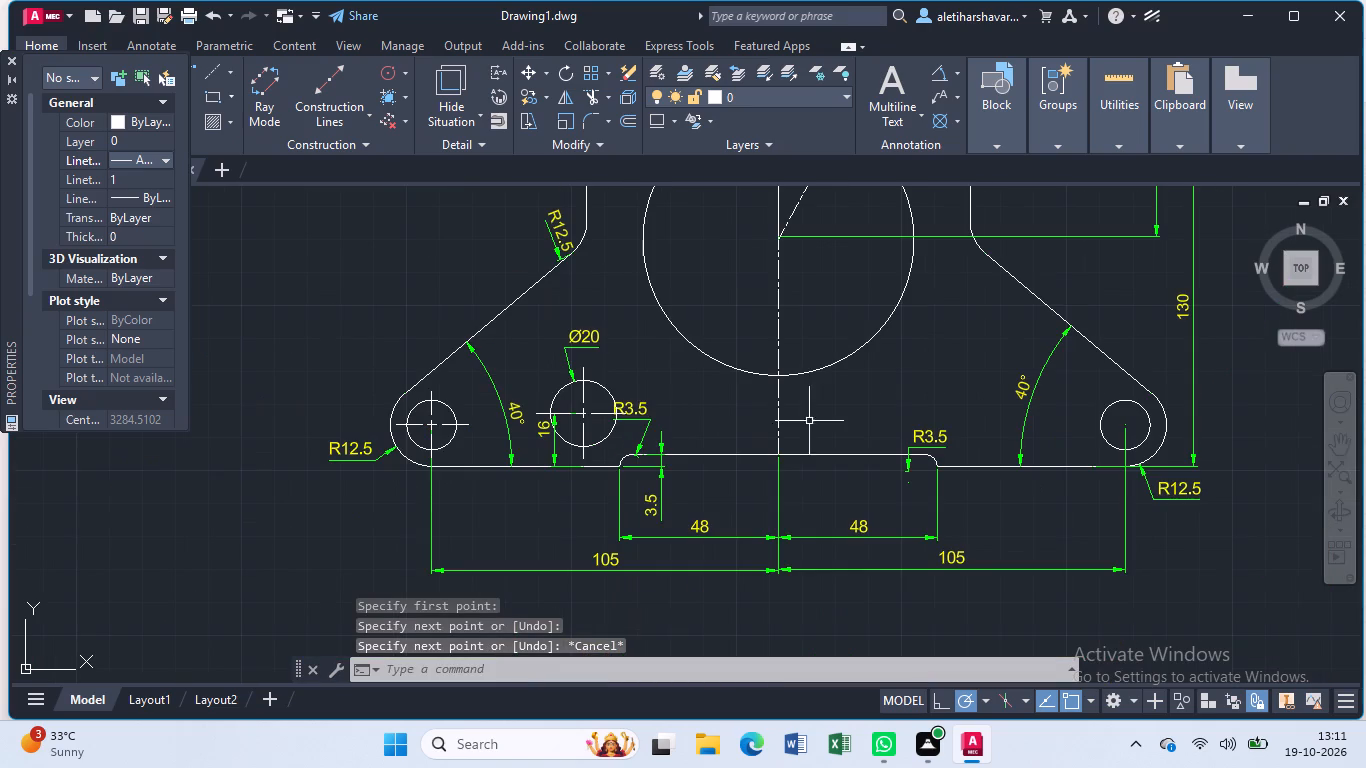
middle_drag(921, 409, 647, 484)
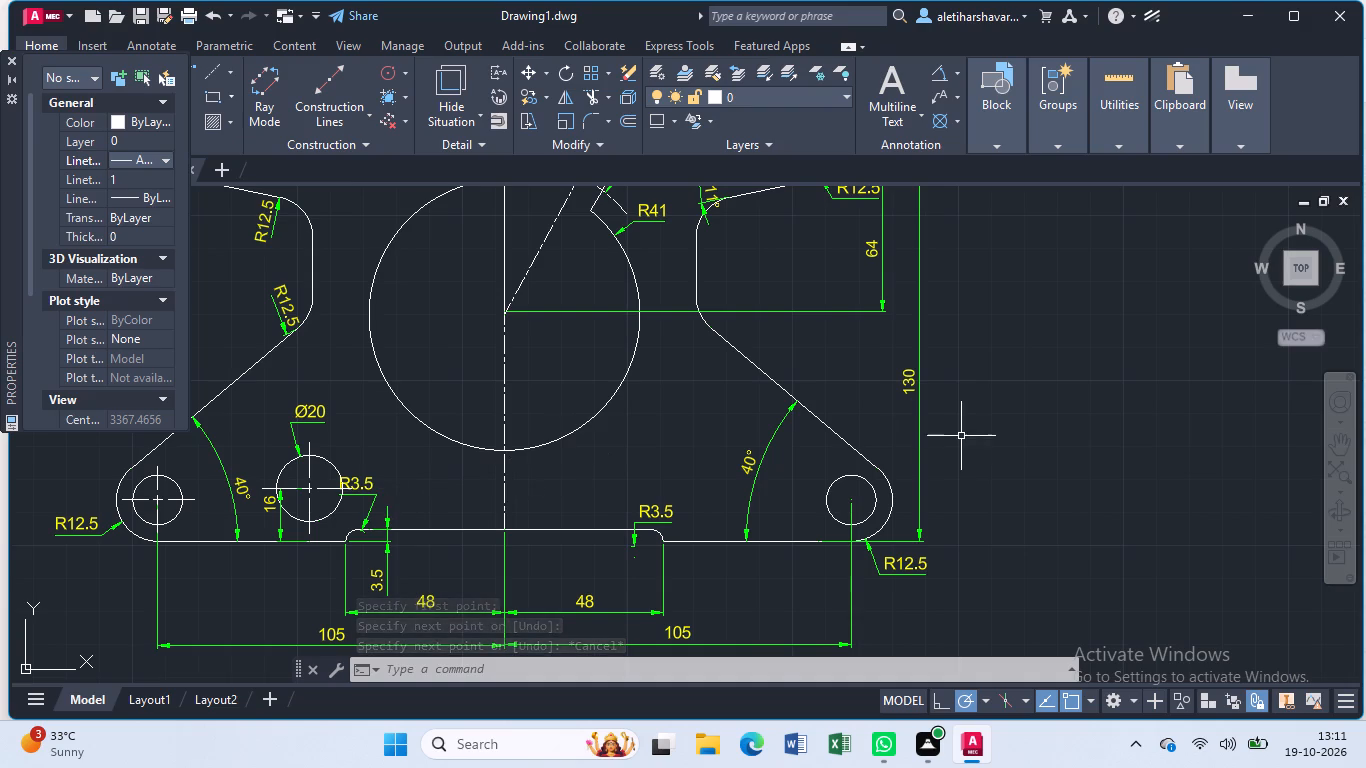
scroll(870, 454, up, 1)
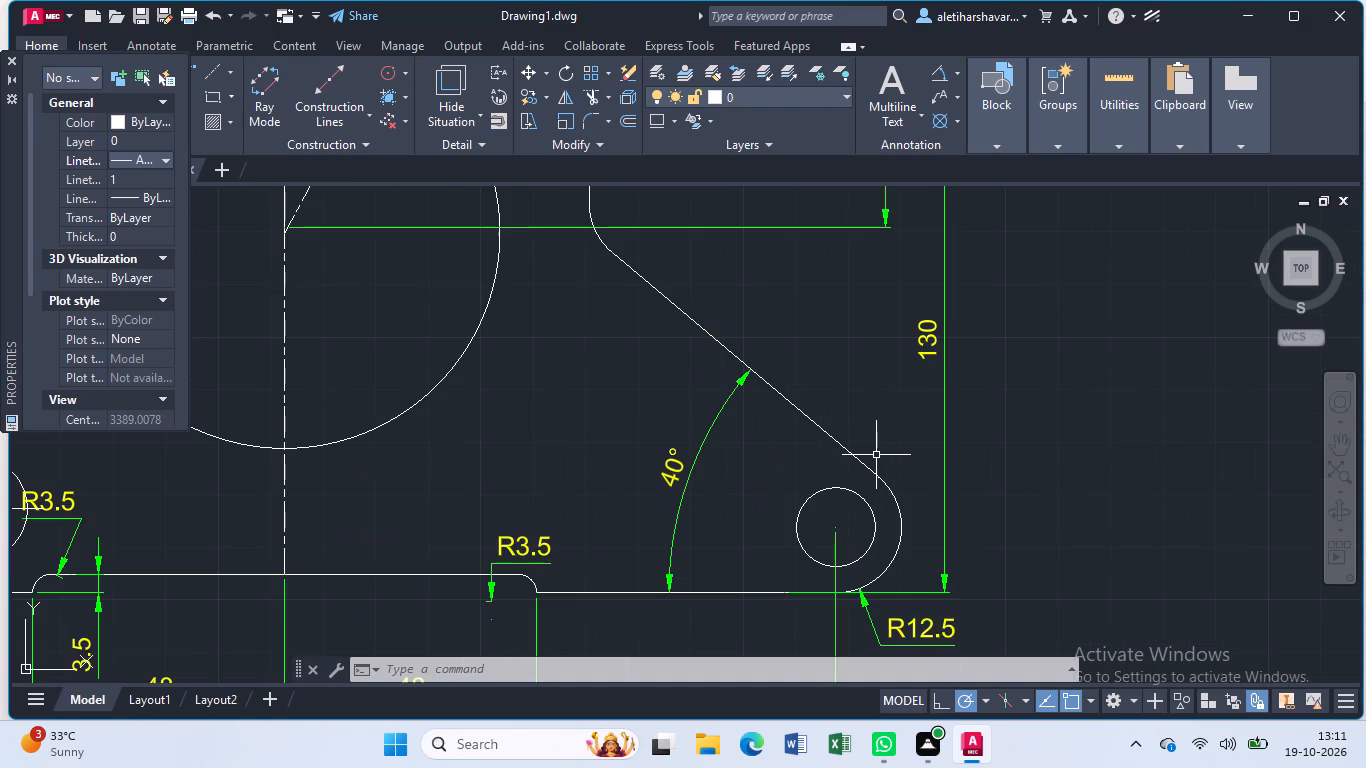
key(l)
key(Return)
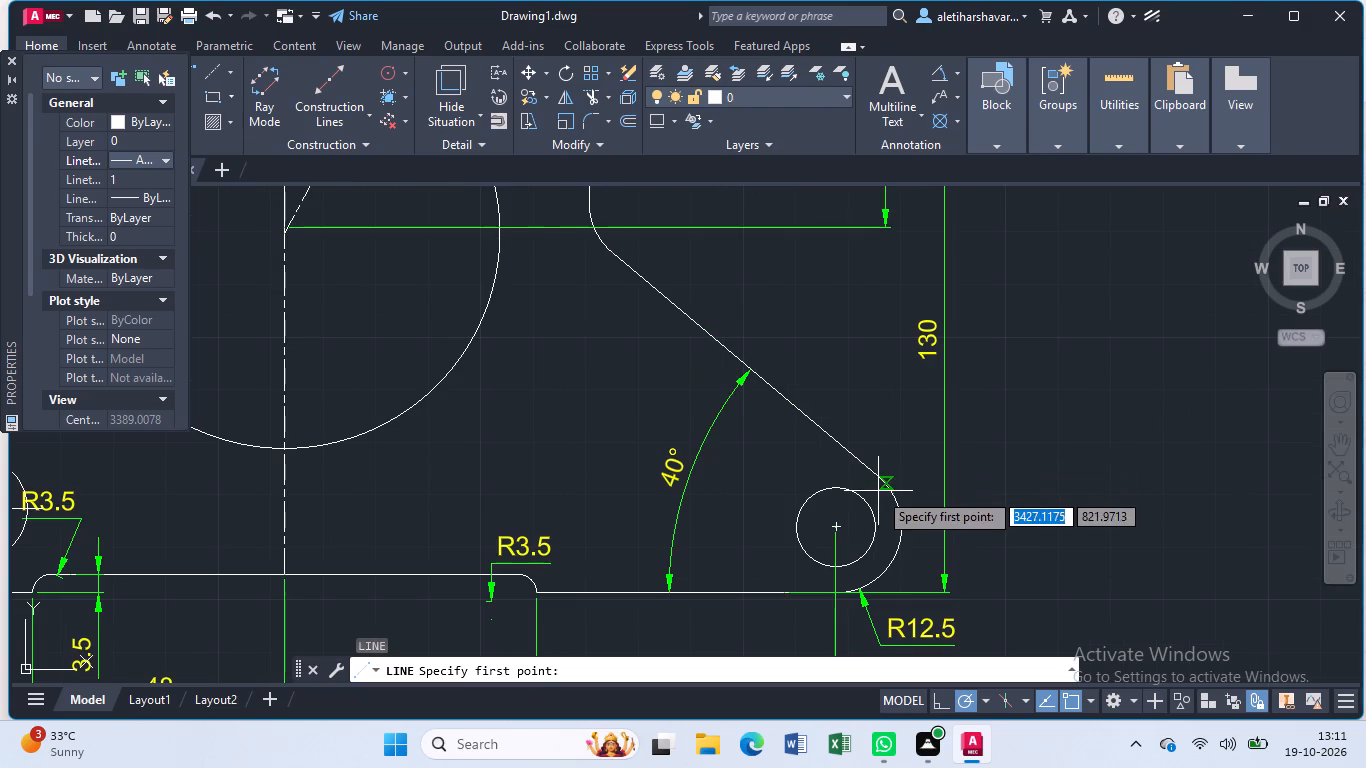
click(935, 525)
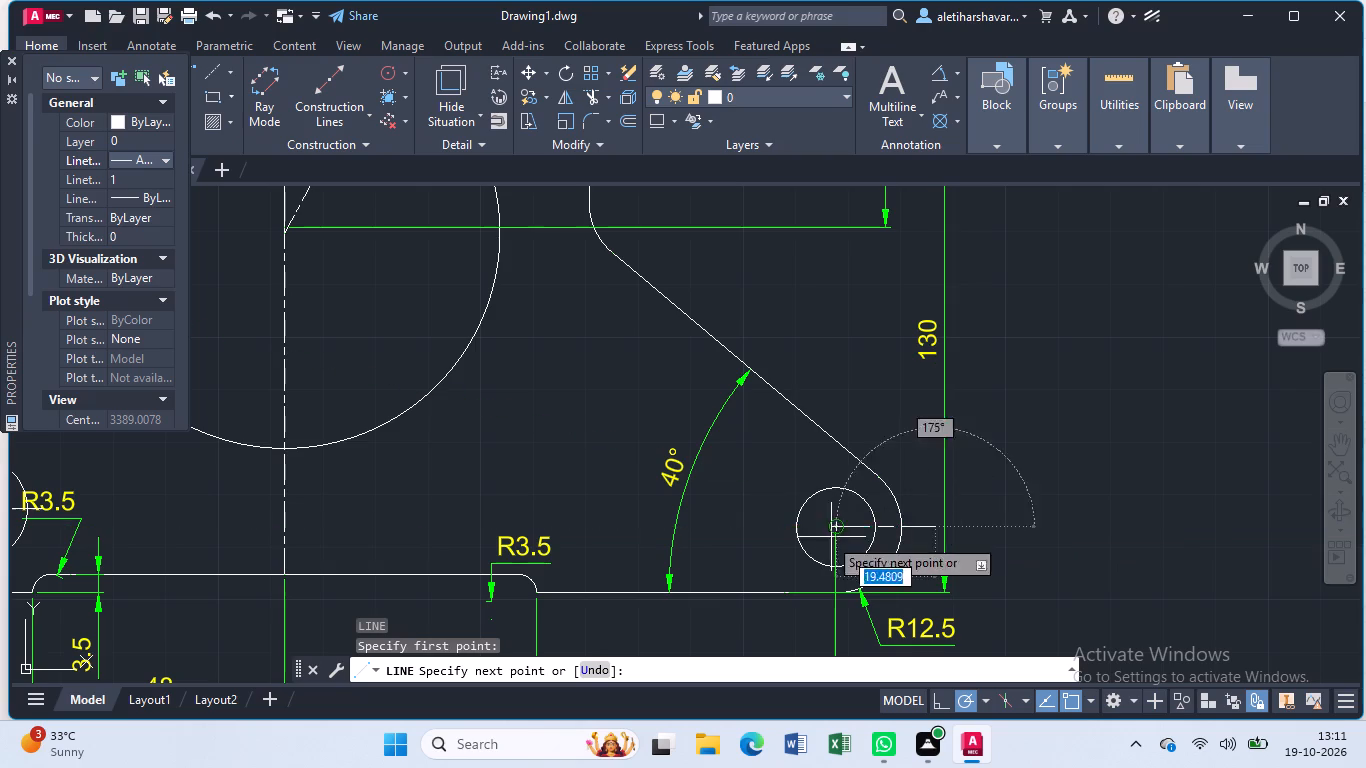
click(761, 529)
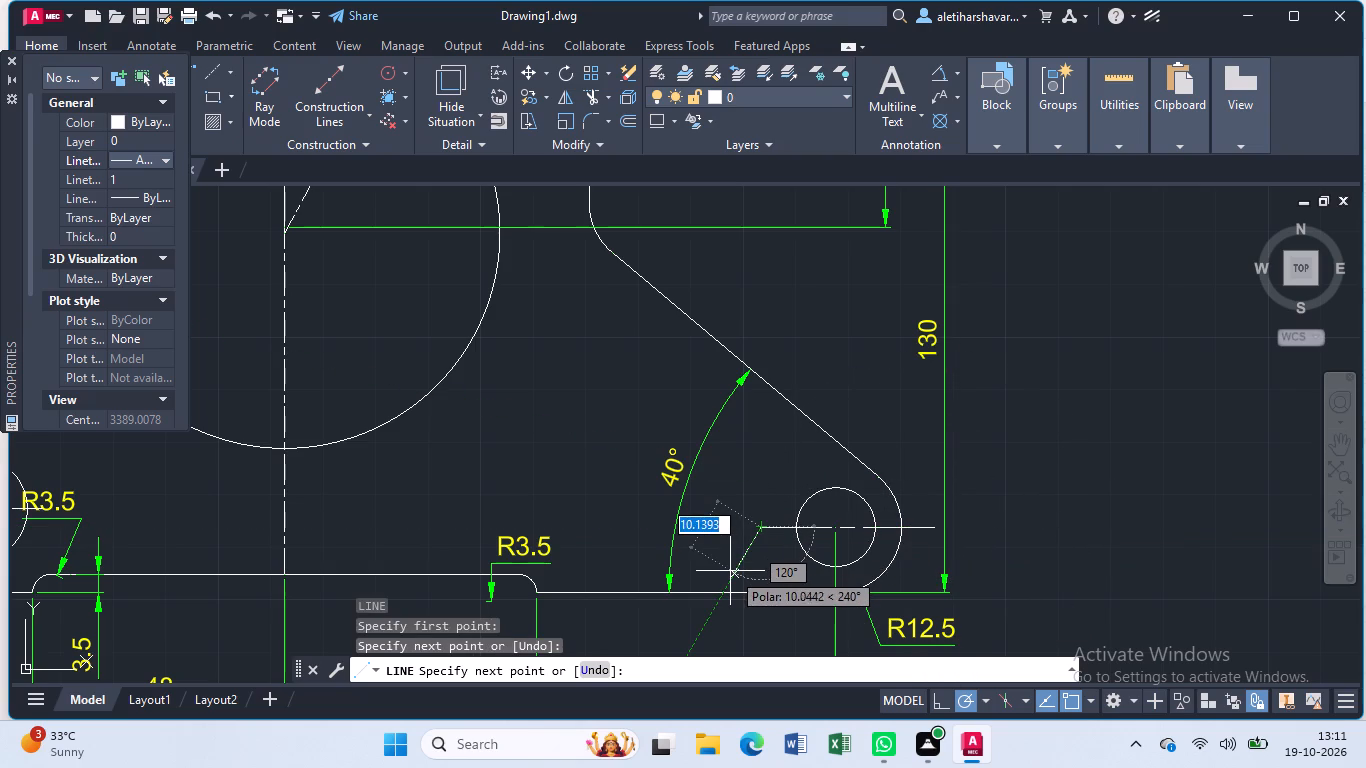
key(Escape)
key(Return)
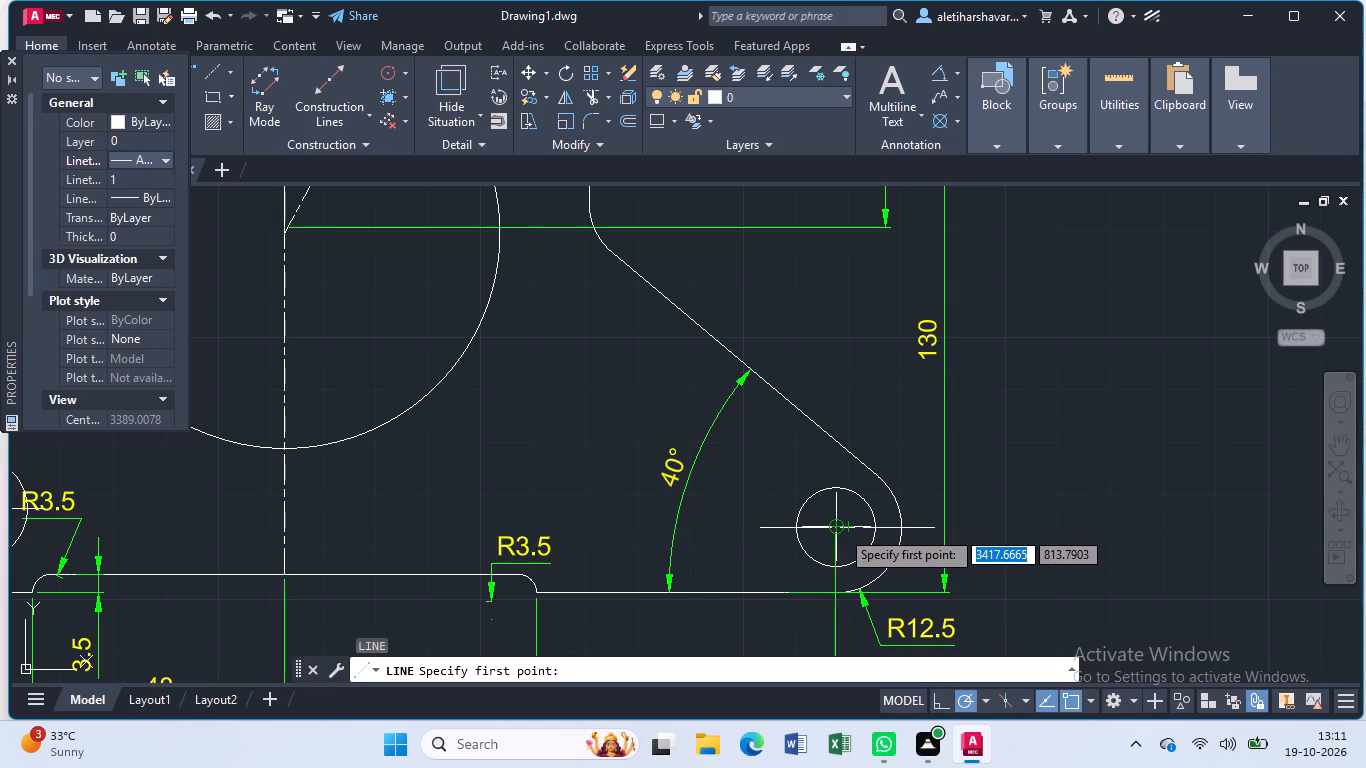
click(835, 466)
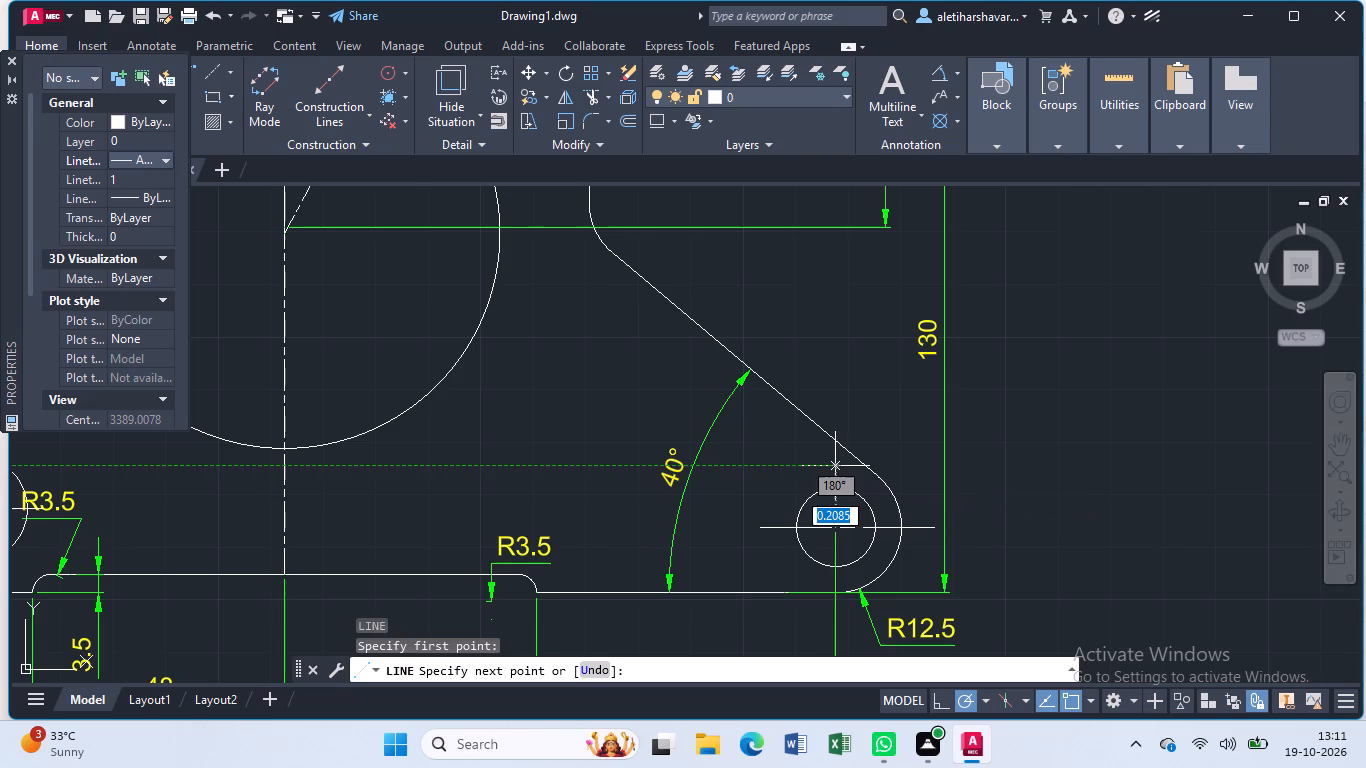
click(838, 587)
key(Escape)
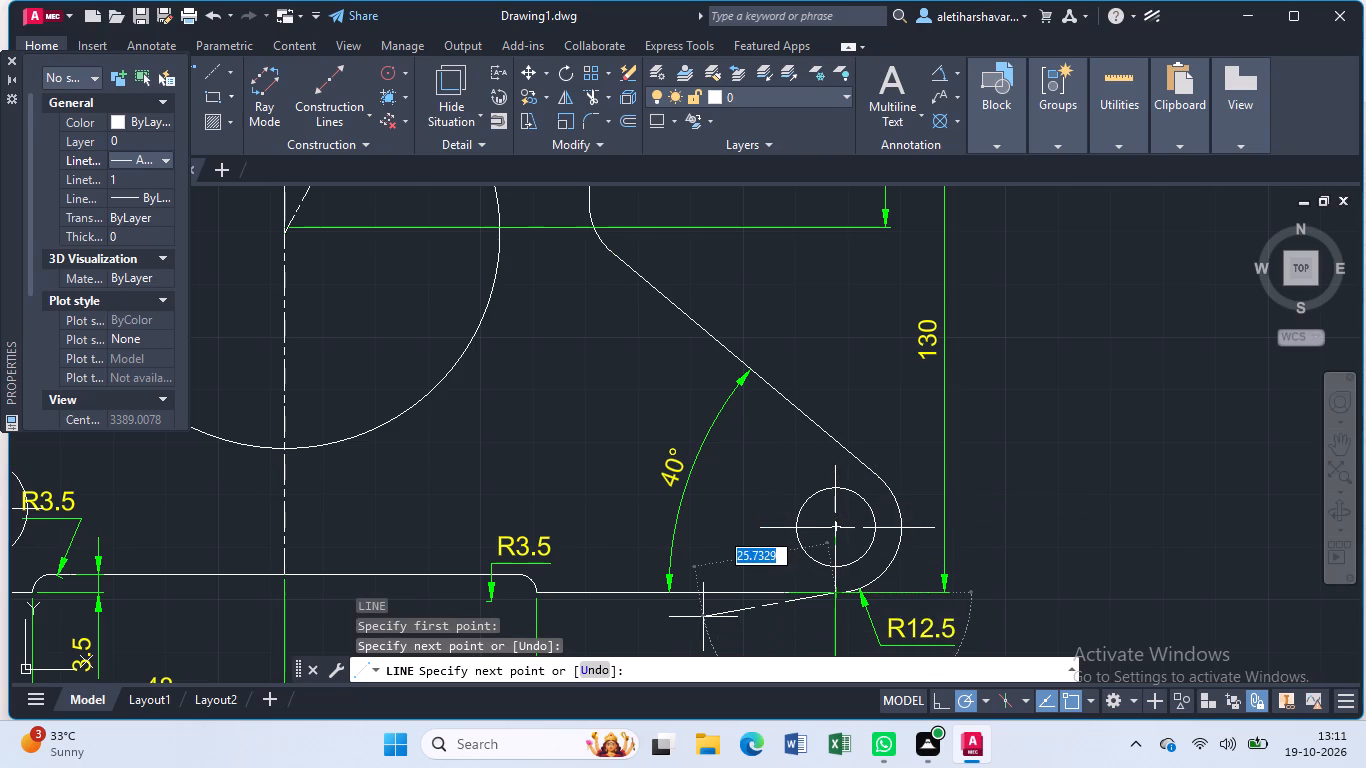
Draw crossed horizontal and vertical centre lines through the upper-left hole, extending past the part's rounded corner outline.
scroll(671, 614, up, 3)
scroll(672, 610, down, 3)
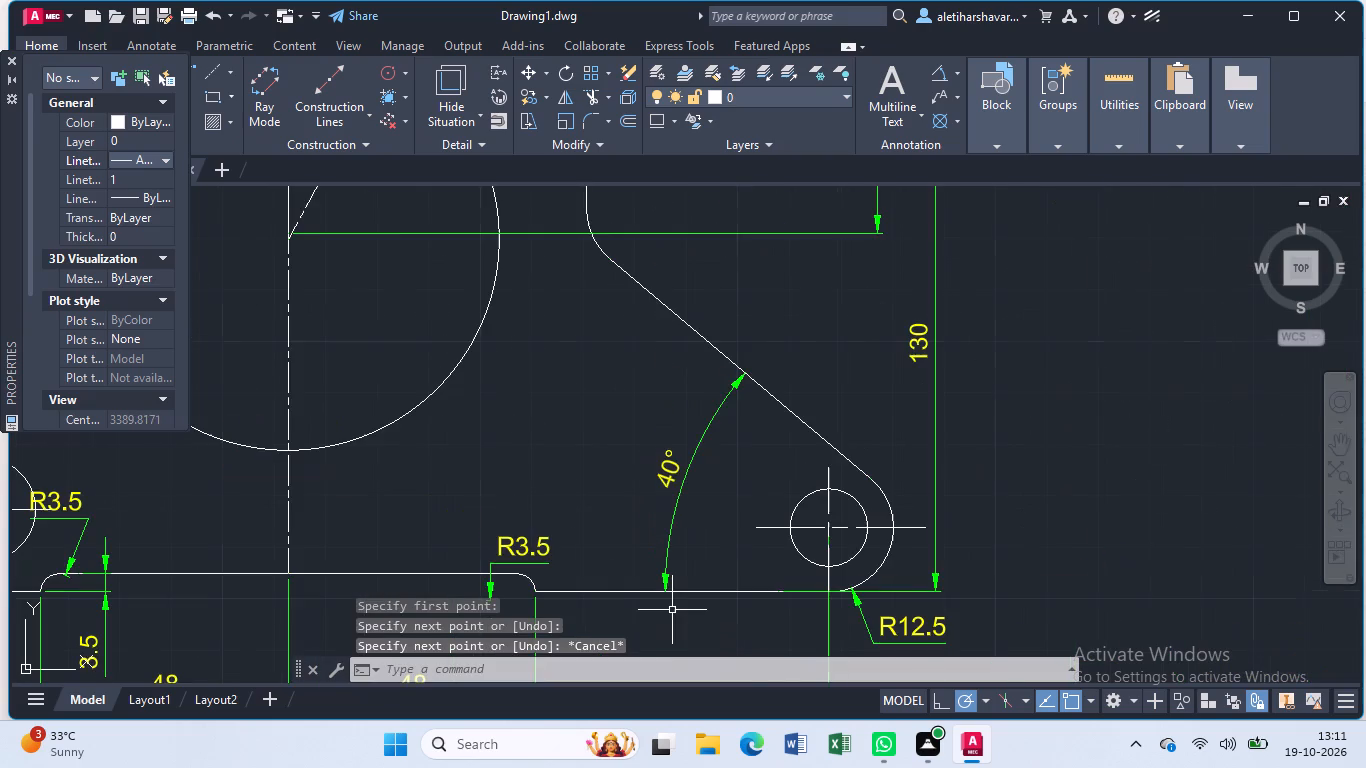
scroll(672, 610, down, 2)
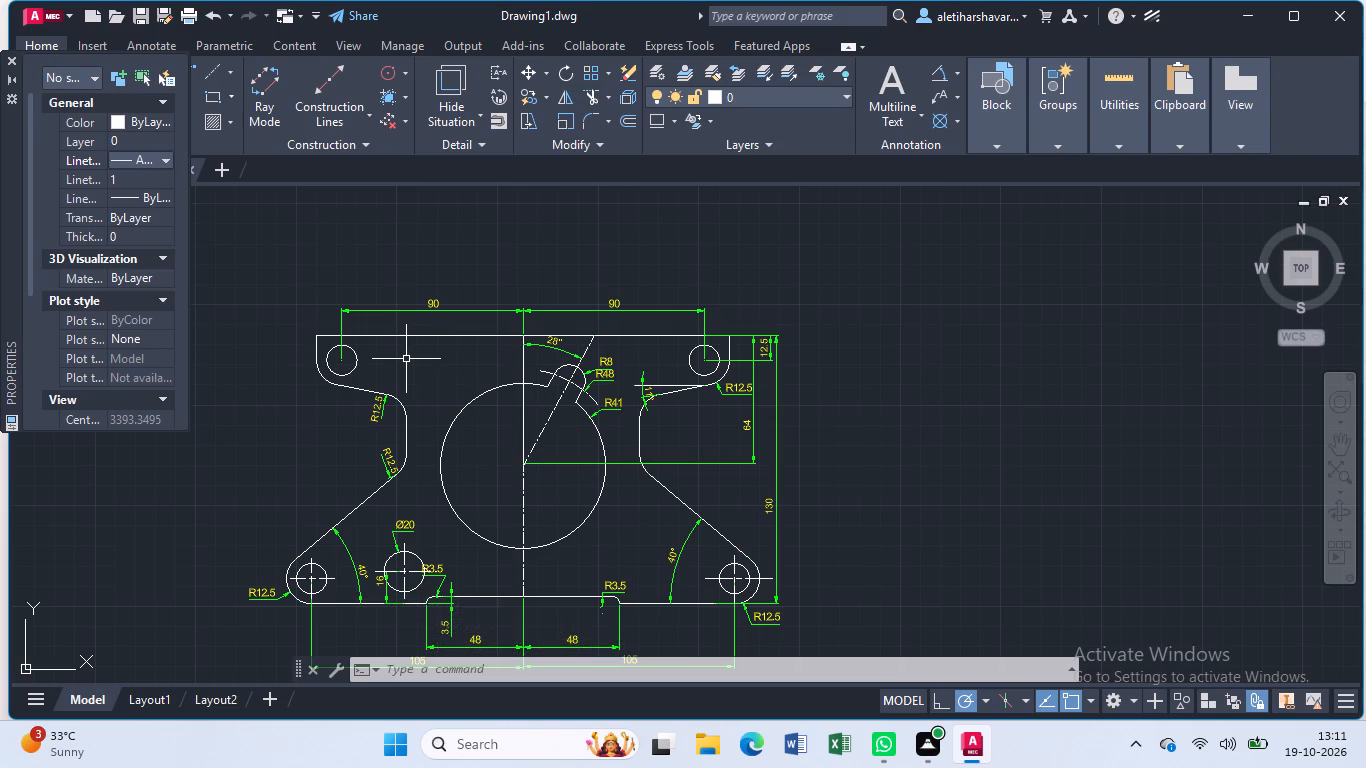
middle_drag(404, 359, 462, 470)
scroll(456, 464, up, 1)
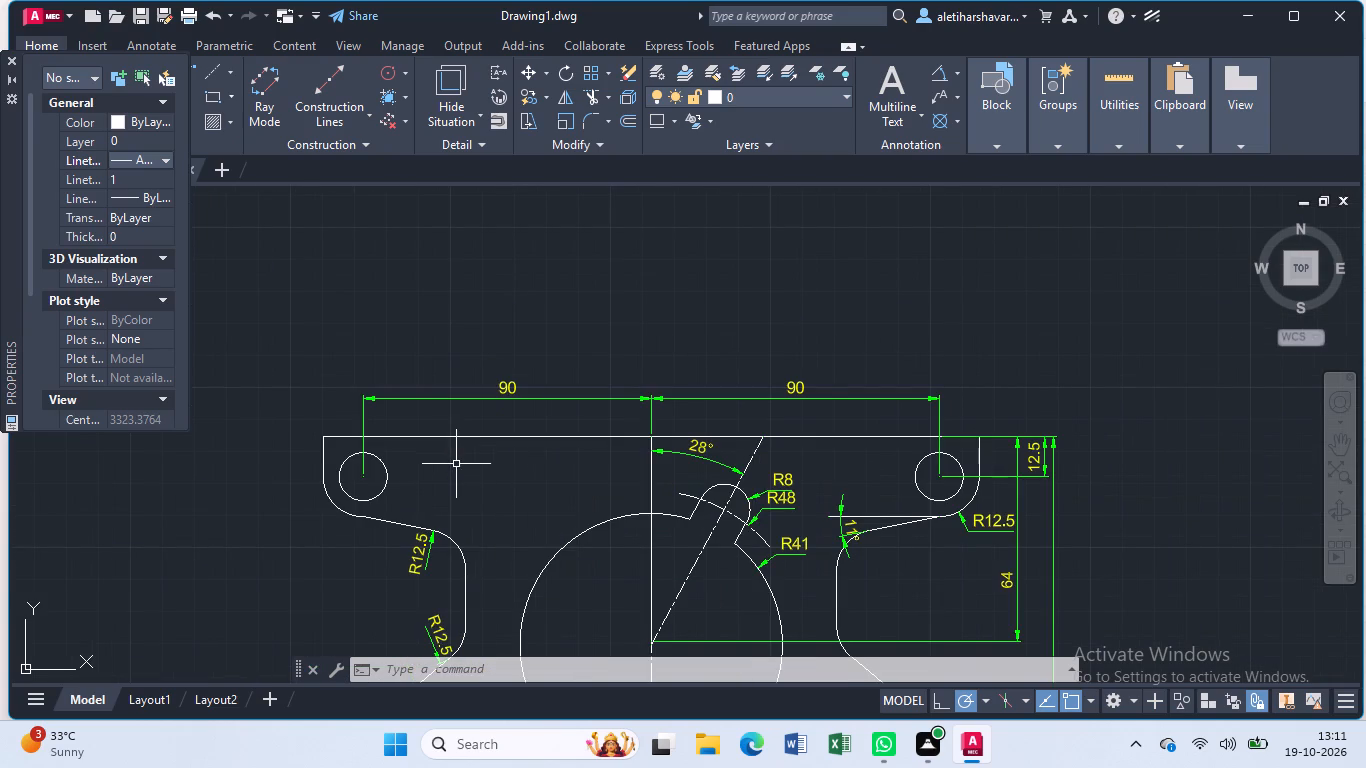
key(l)
key(Return)
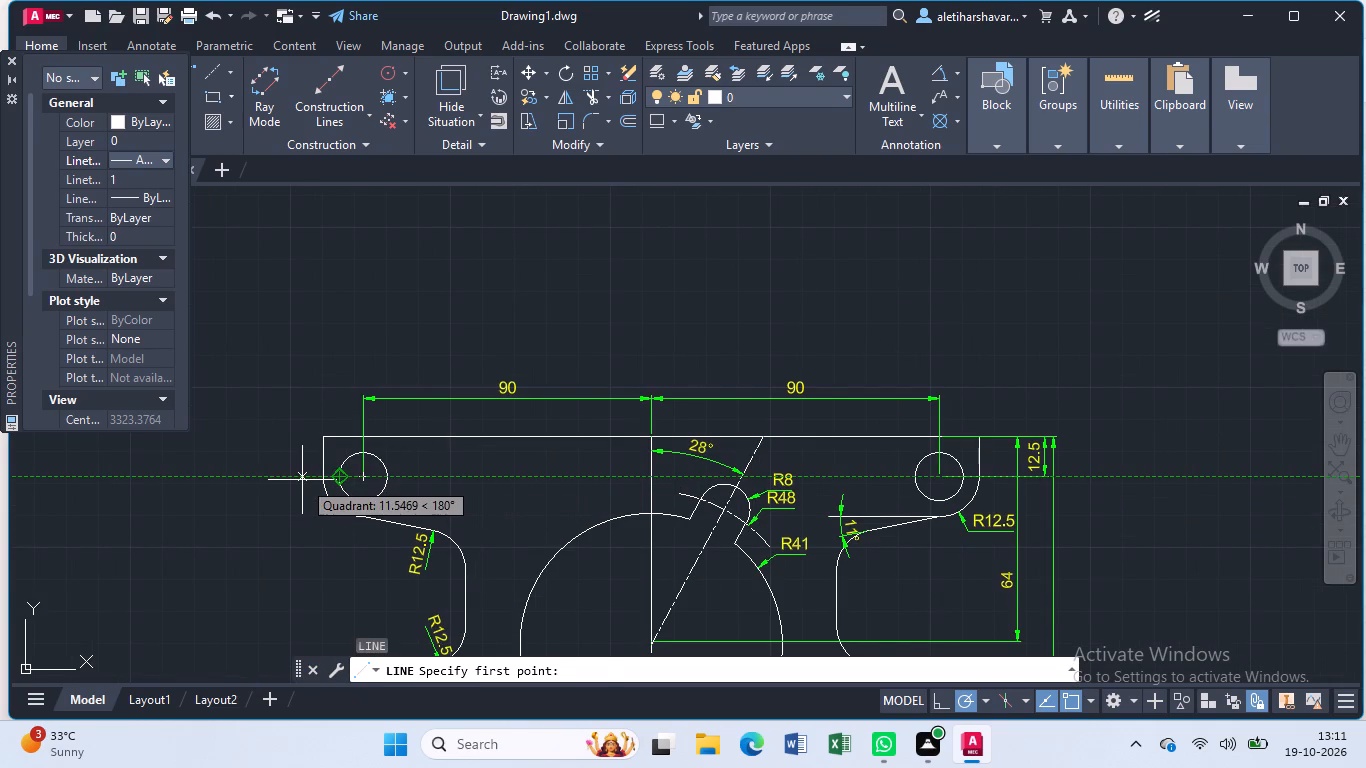
click(302, 480)
click(435, 484)
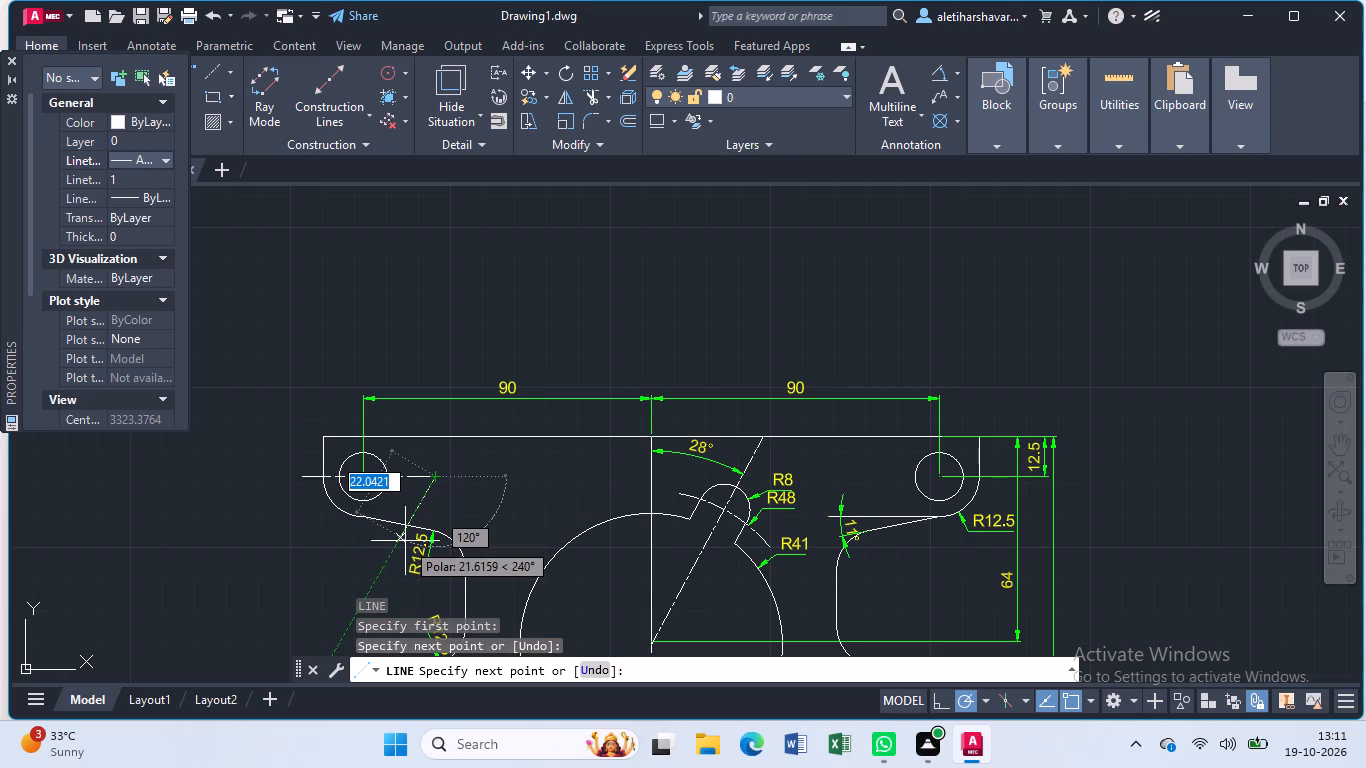
key(Escape)
key(Return)
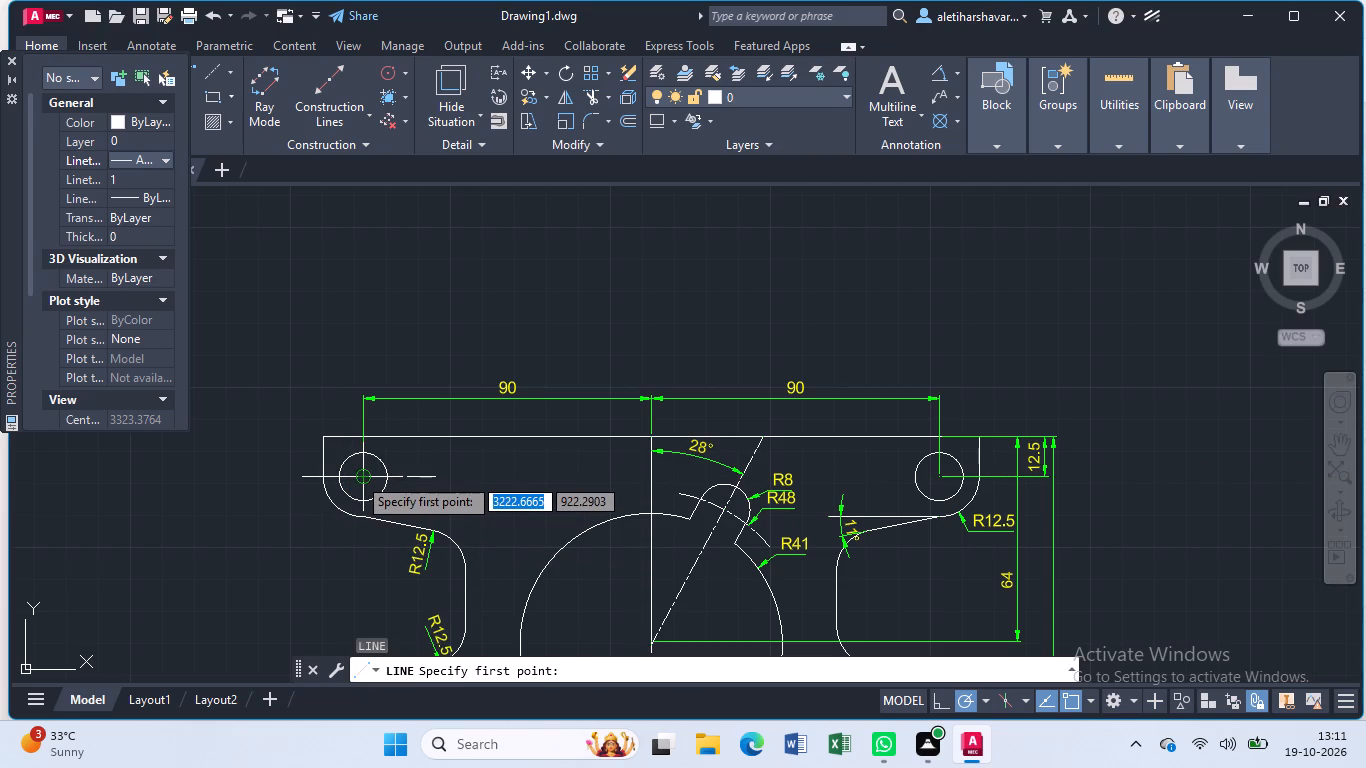
click(364, 426)
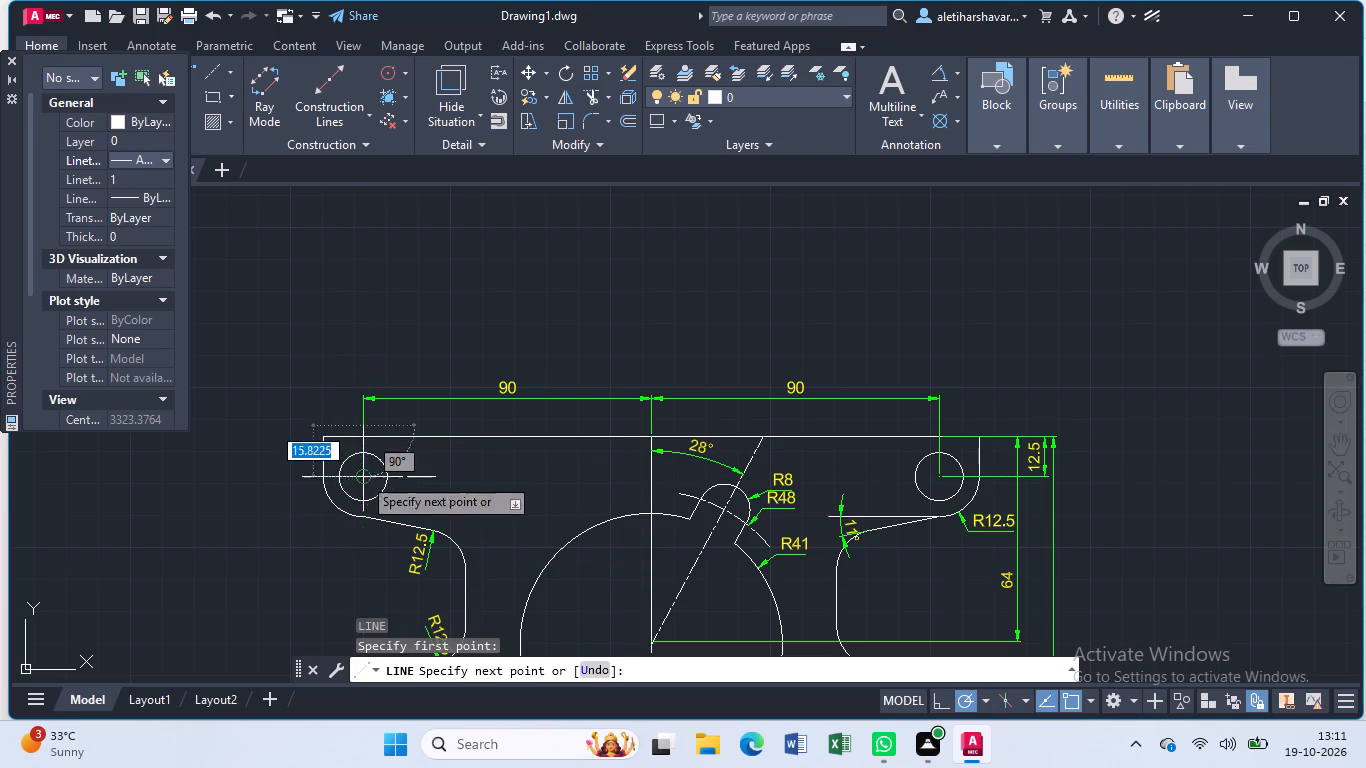
click(362, 533)
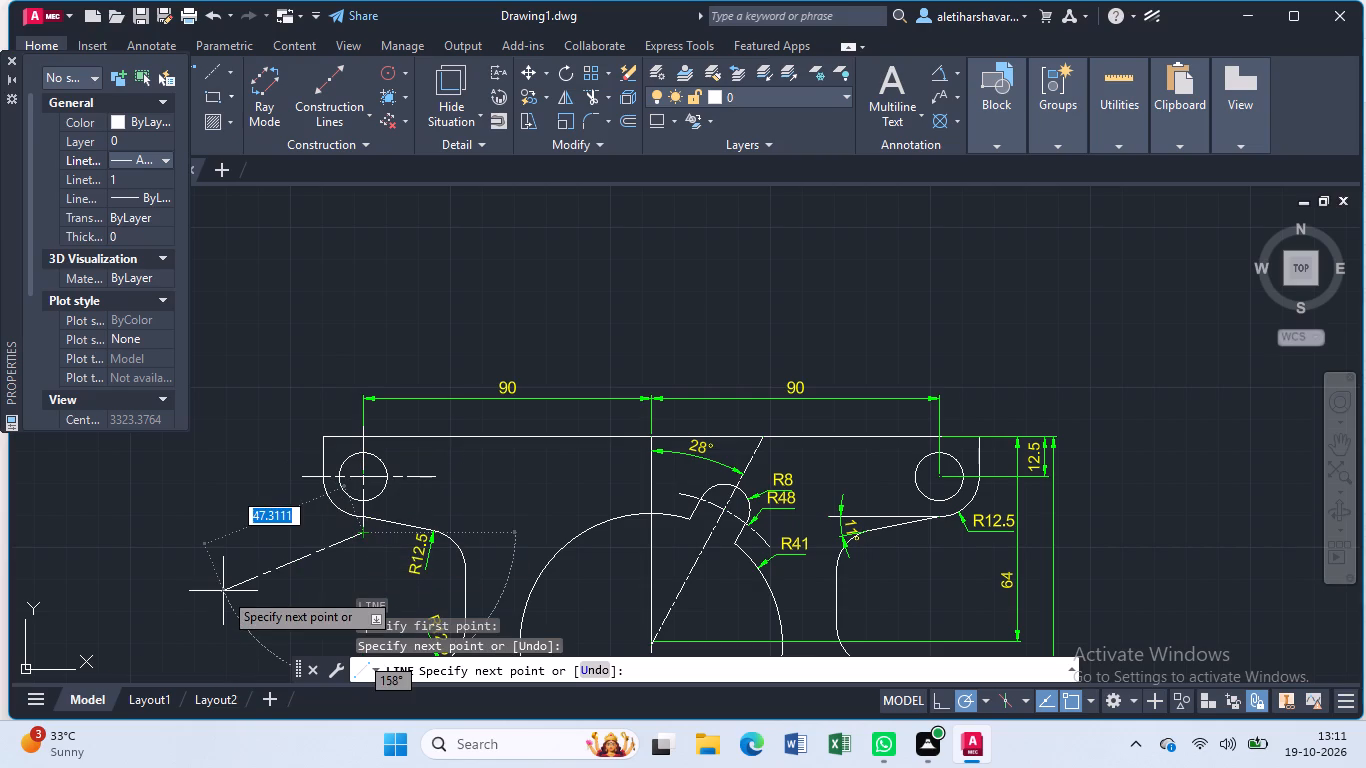
Draw crossed centre lines through the upper-right hole, the vertical one about 23 mm long from the top edge and the horizontal one extending past the circle.
key(Escape)
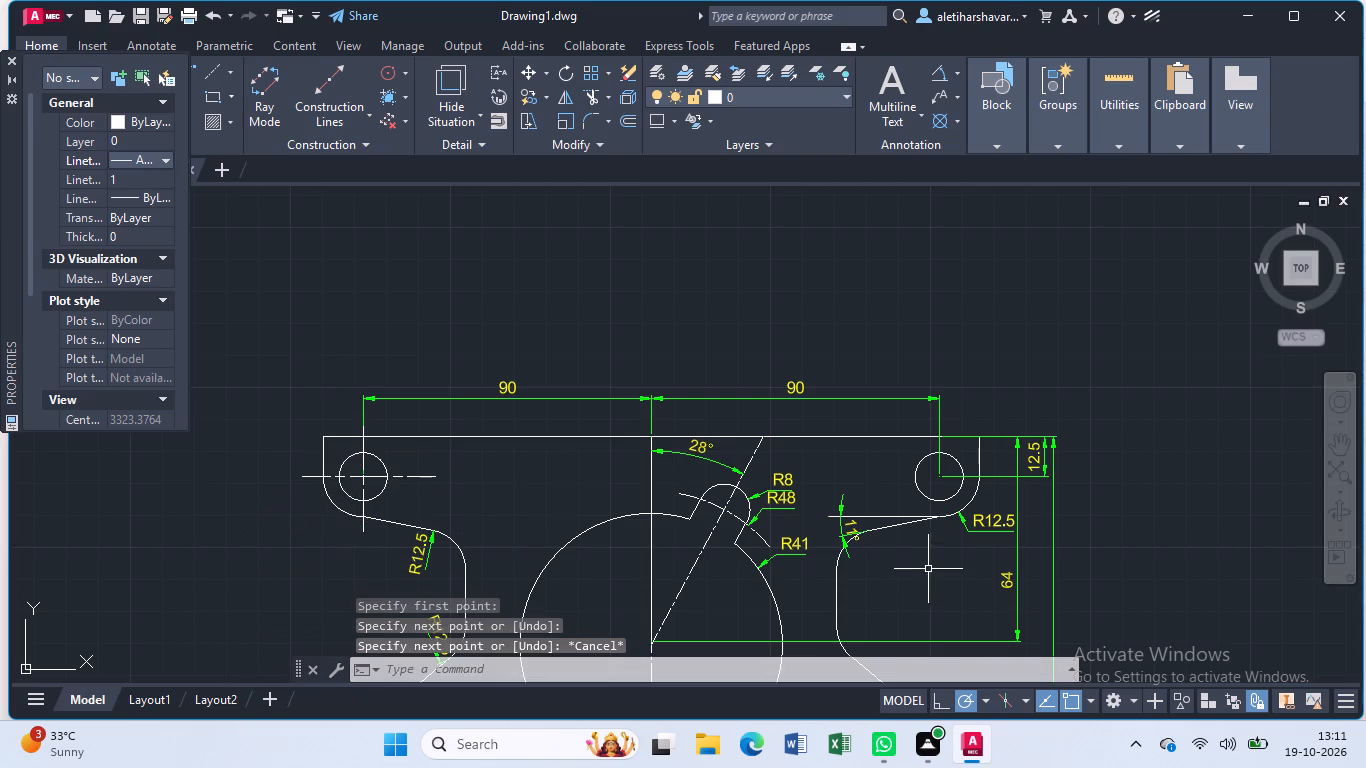
middle_click(860, 517)
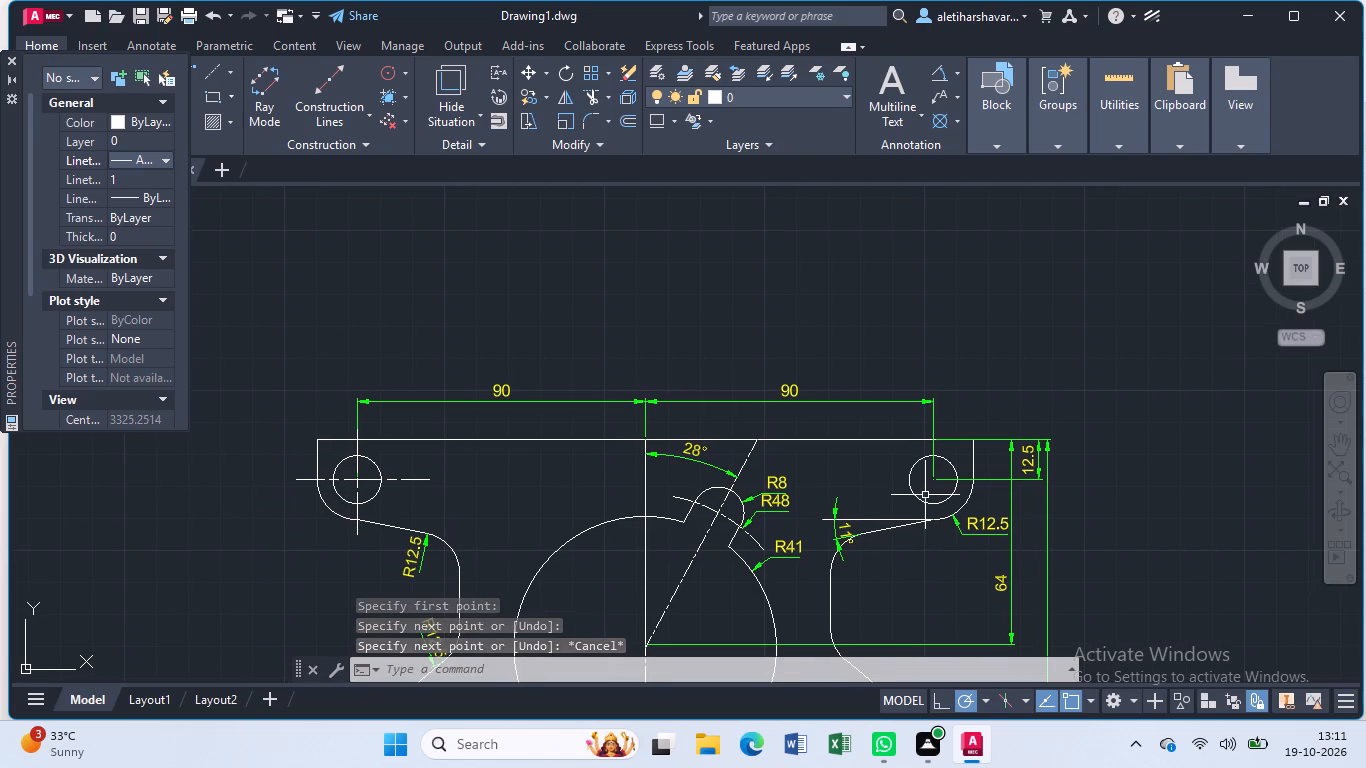
scroll(925, 495, up, 2)
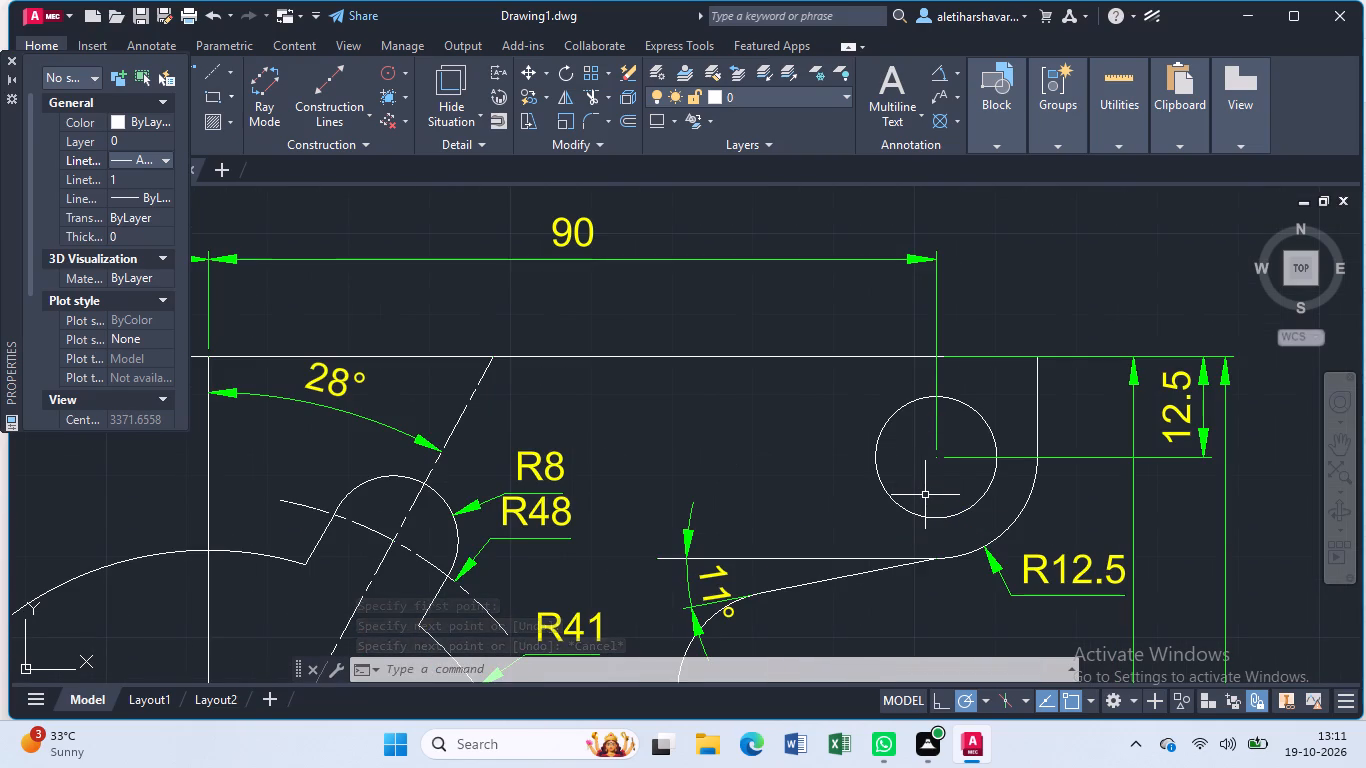
key(l)
key(Return)
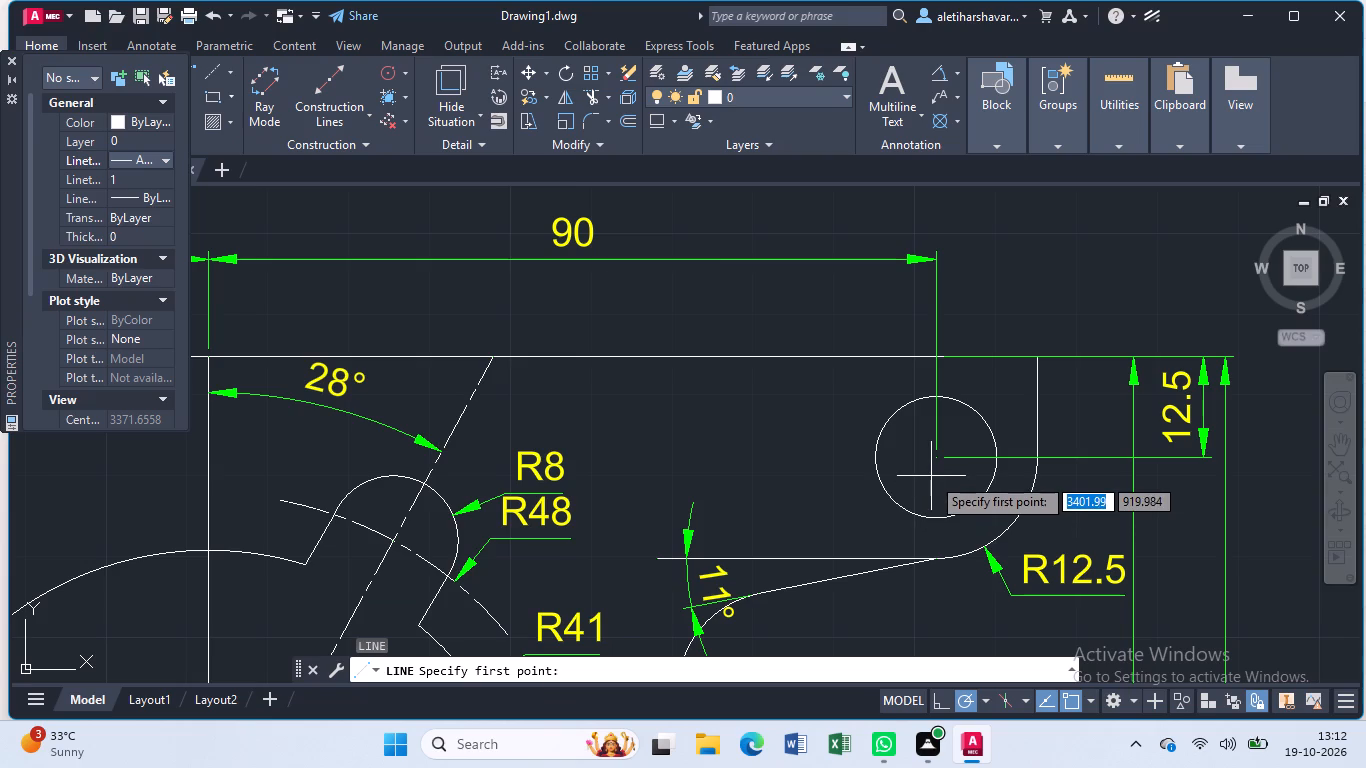
click(938, 356)
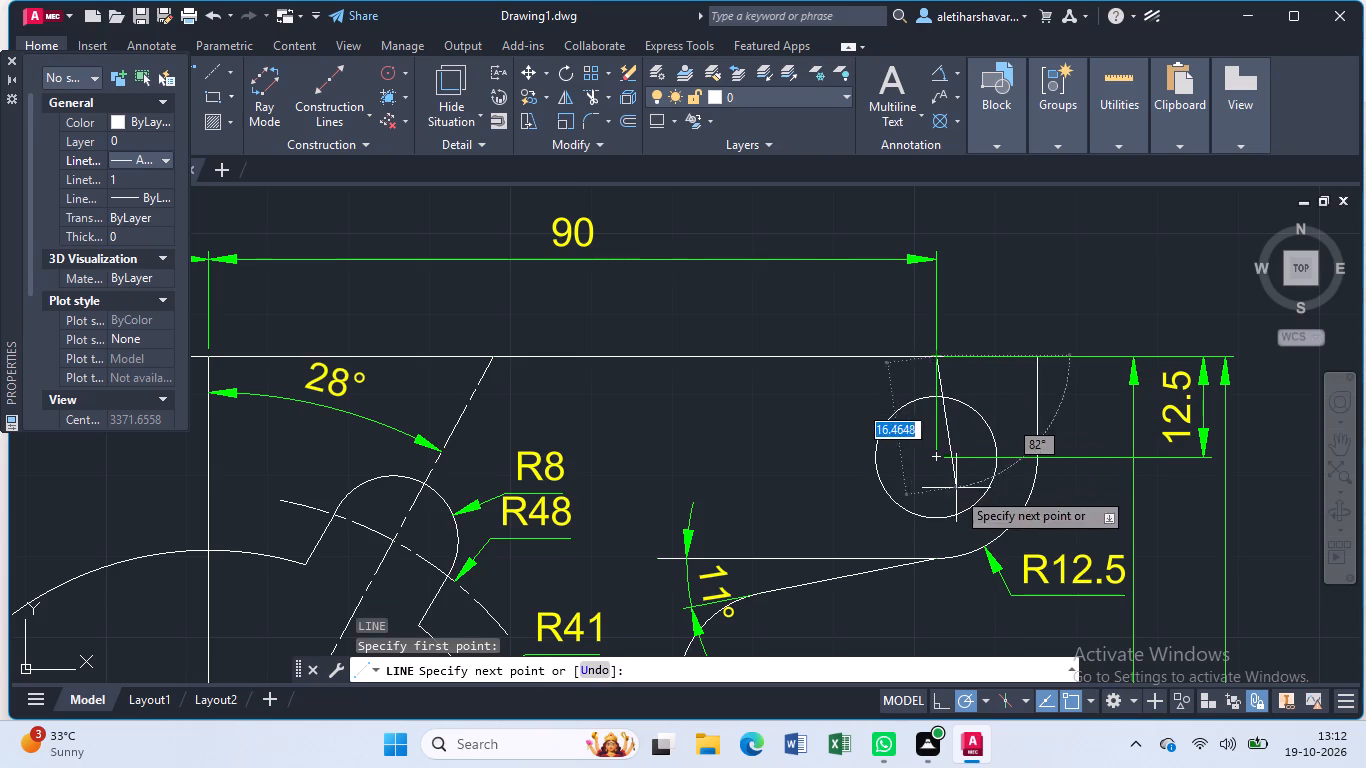
click(935, 539)
key(Escape)
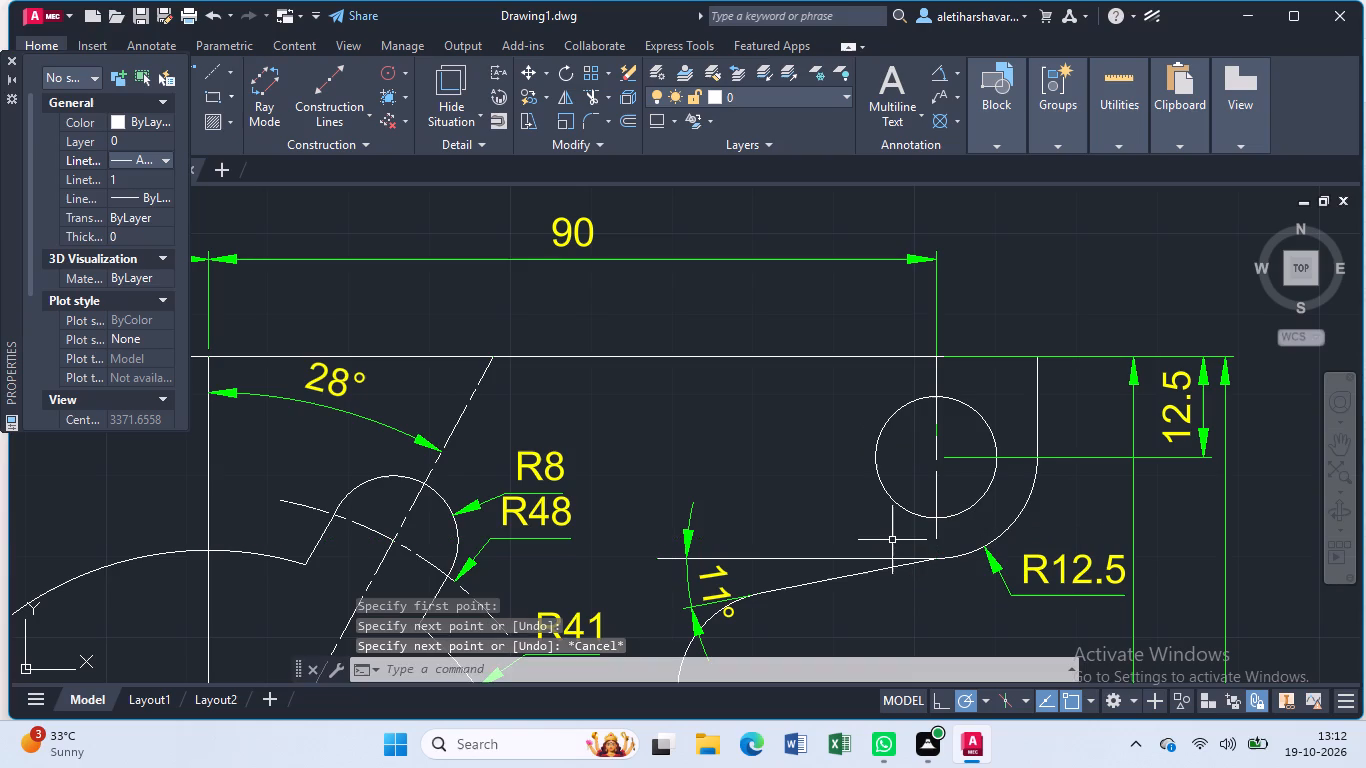
key(l)
key(Return)
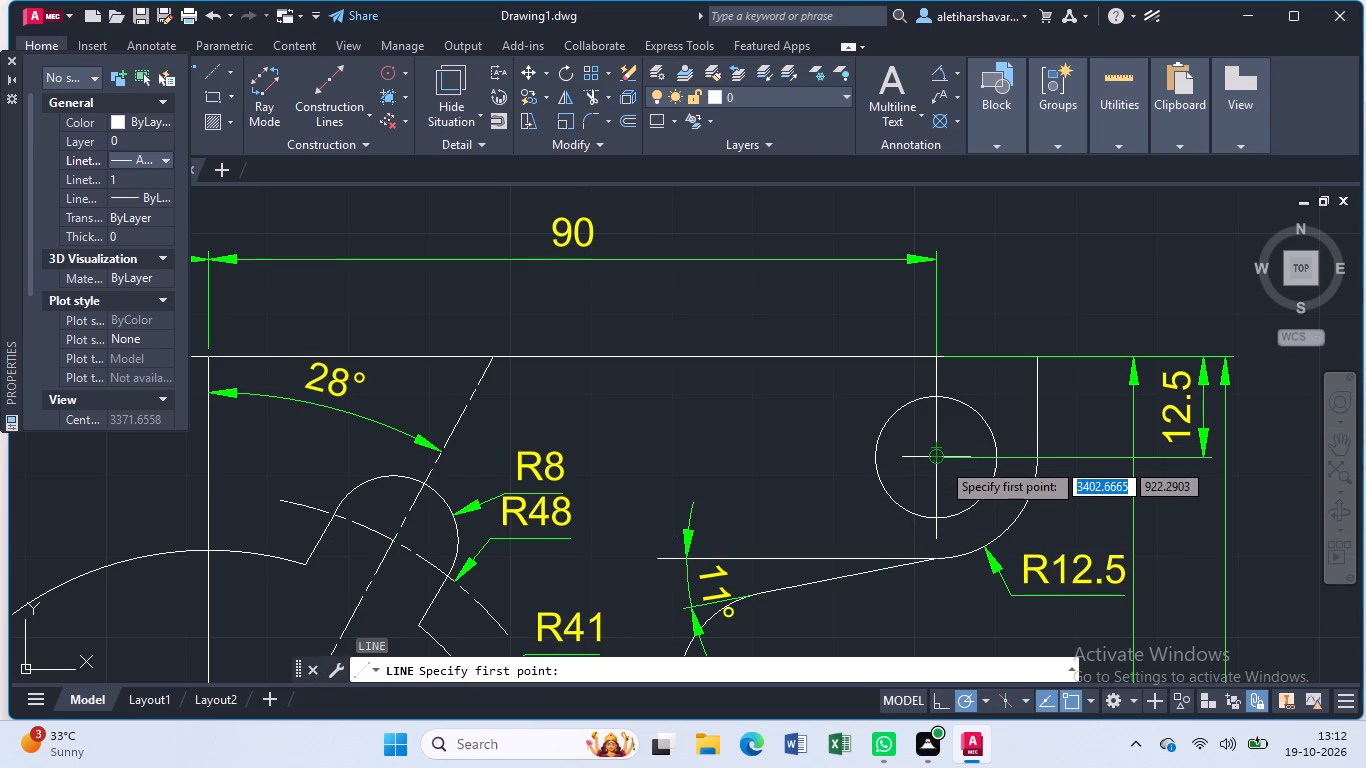
click(830, 463)
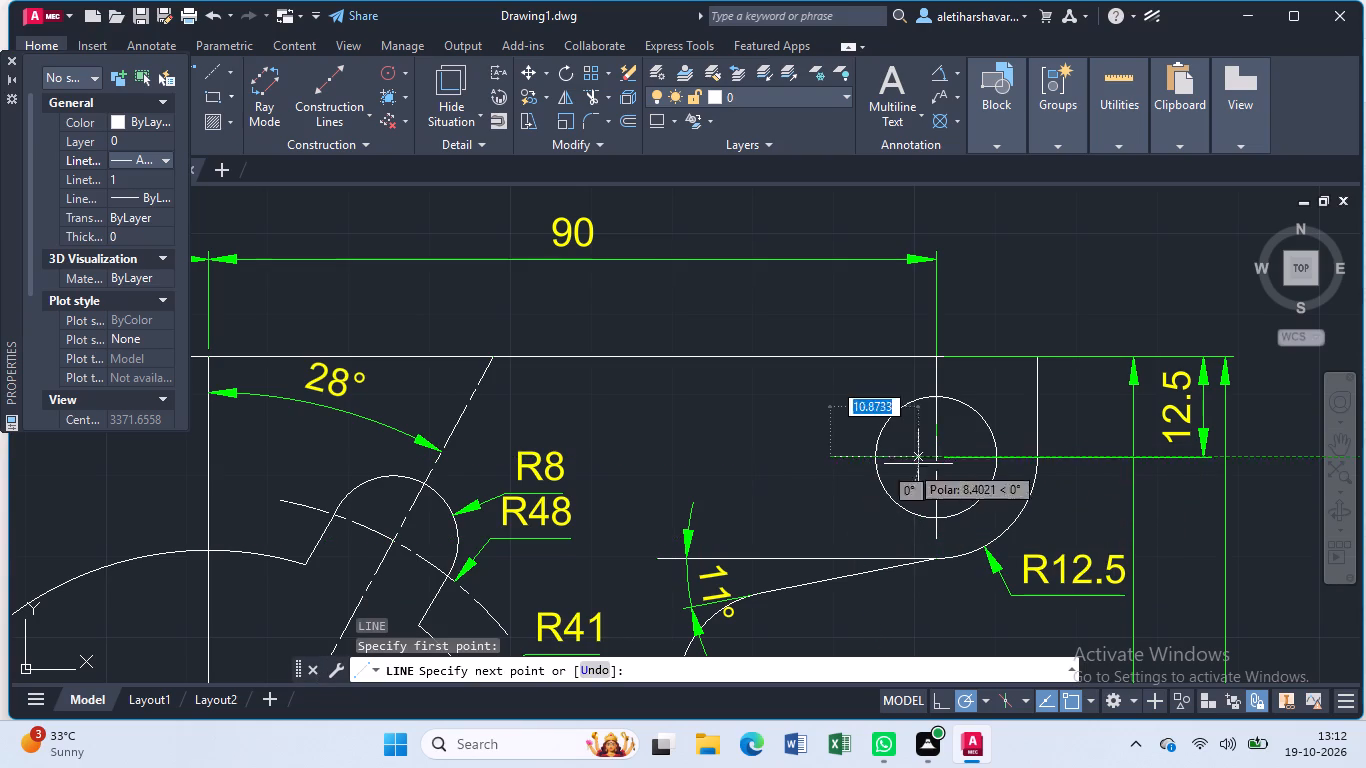
click(1027, 454)
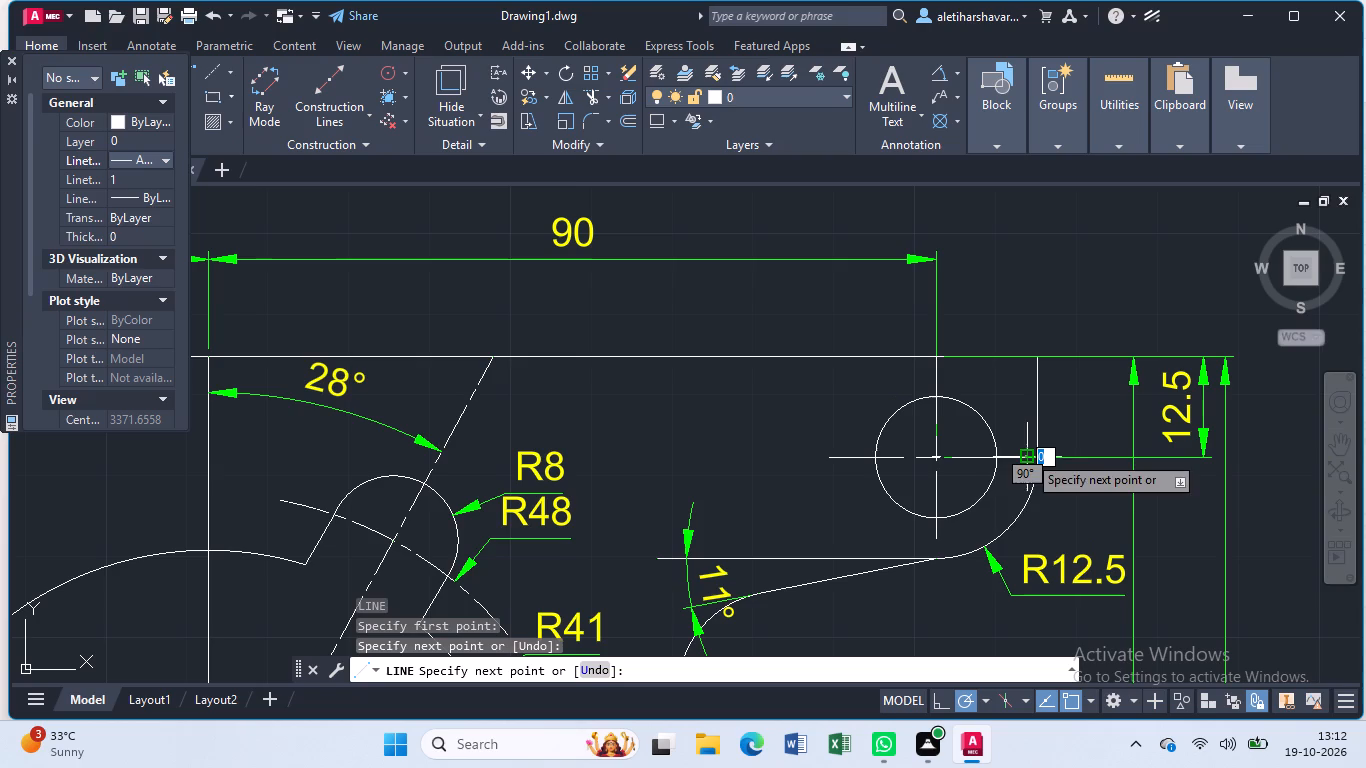
key(Escape)
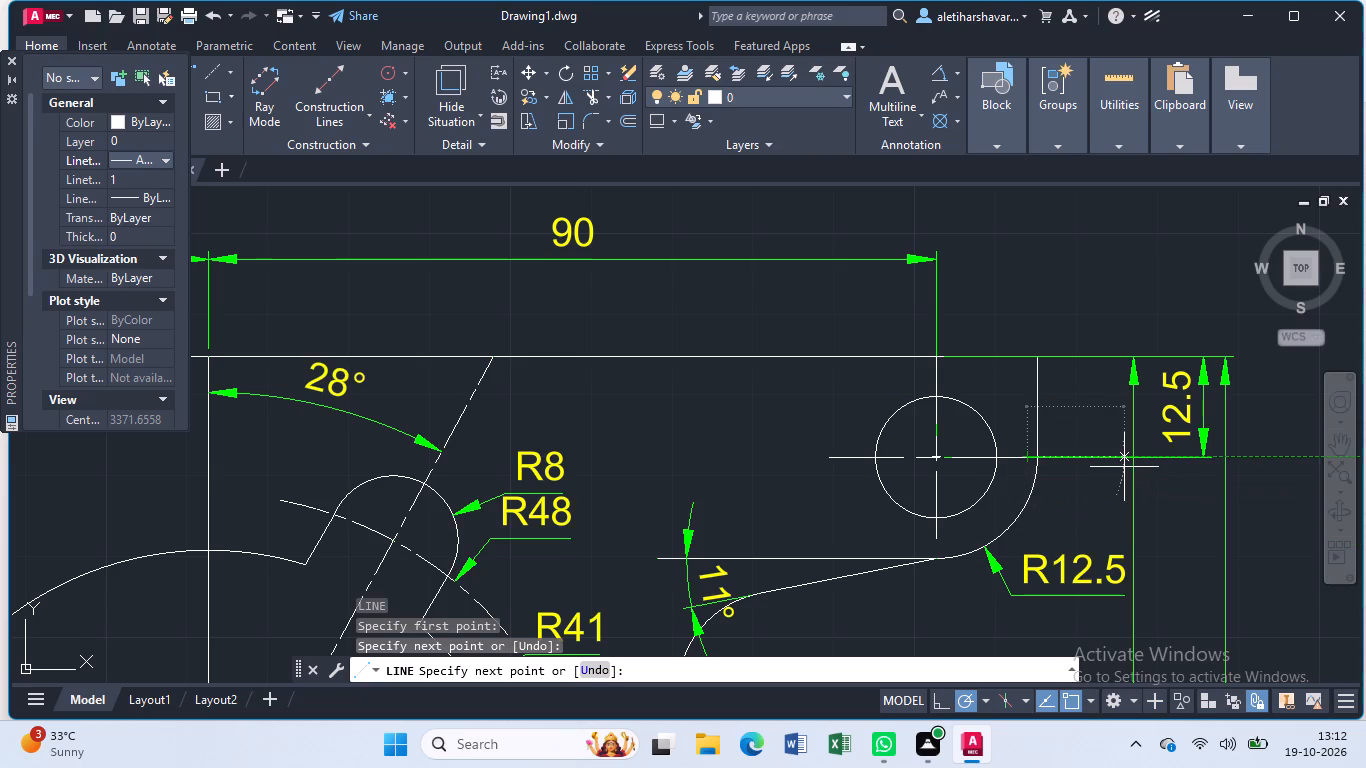
Reset the current linetype from the dash-dot style to ByLayer, with nothing selected, and close the object properties.
scroll(1007, 500, down, 3)
middle_drag(943, 575, 910, 505)
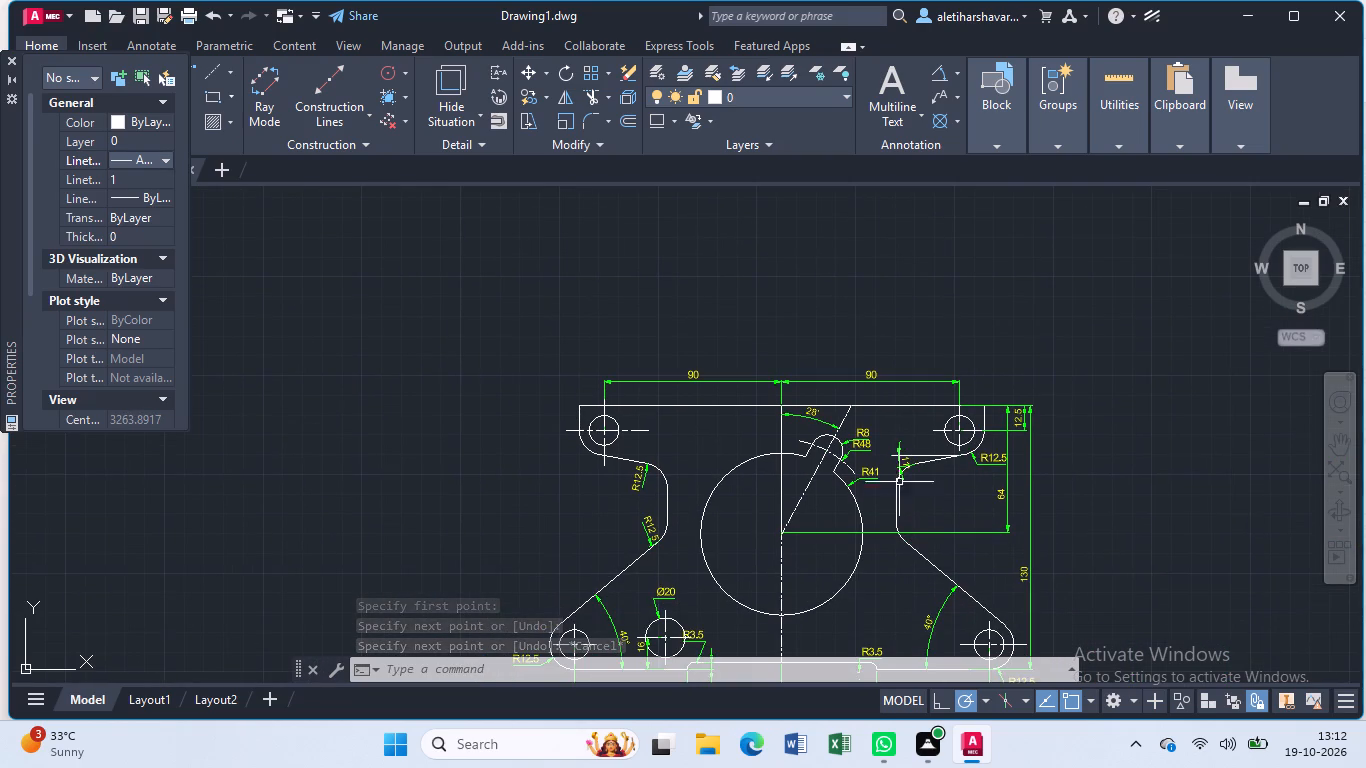
middle_drag(853, 614, 855, 517)
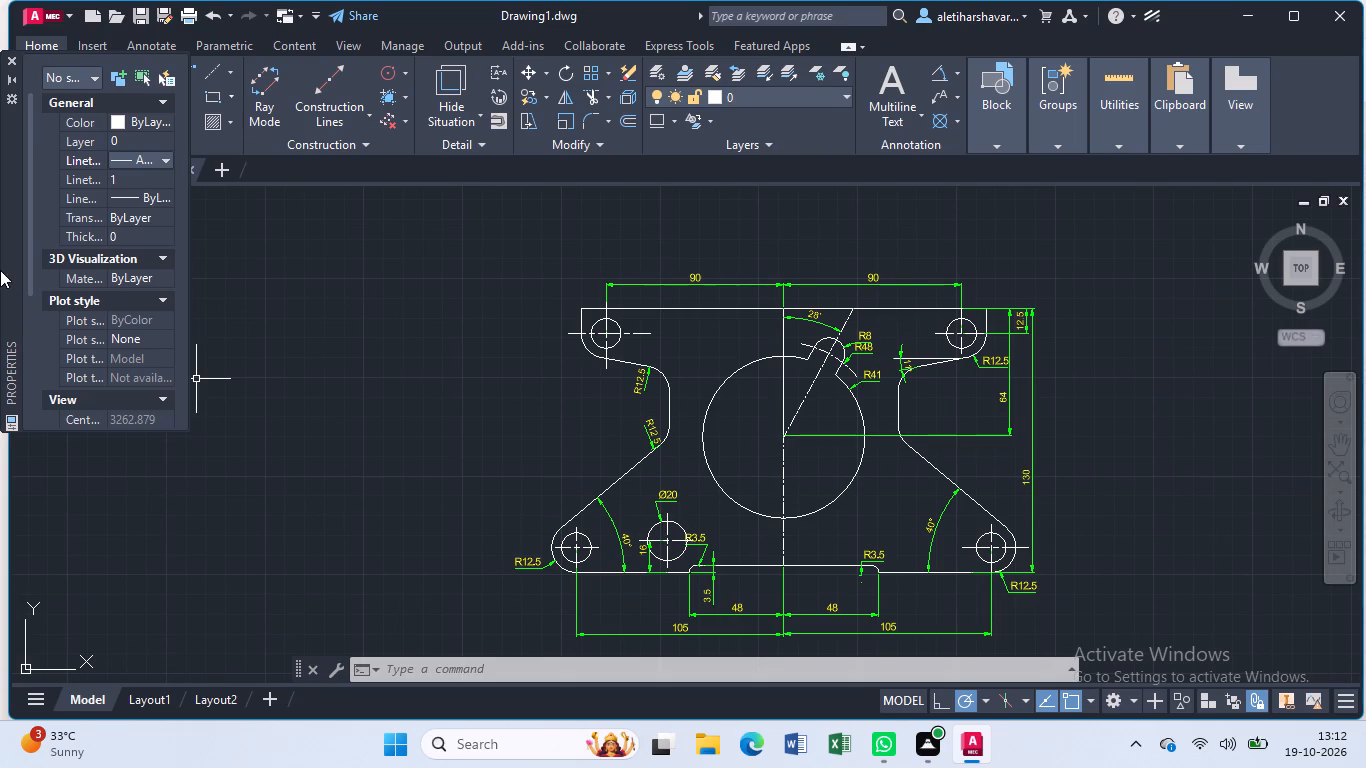
click(164, 160)
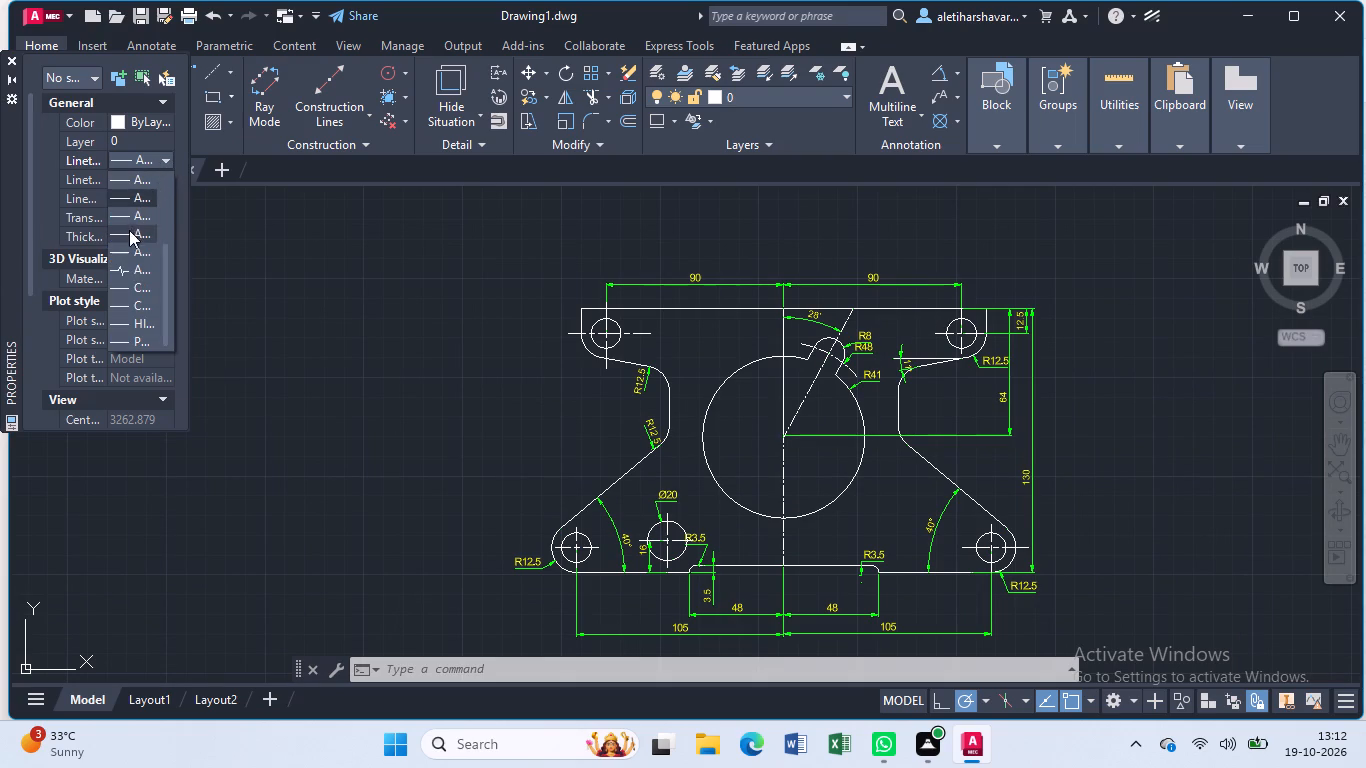
scroll(147, 171, up, 7)
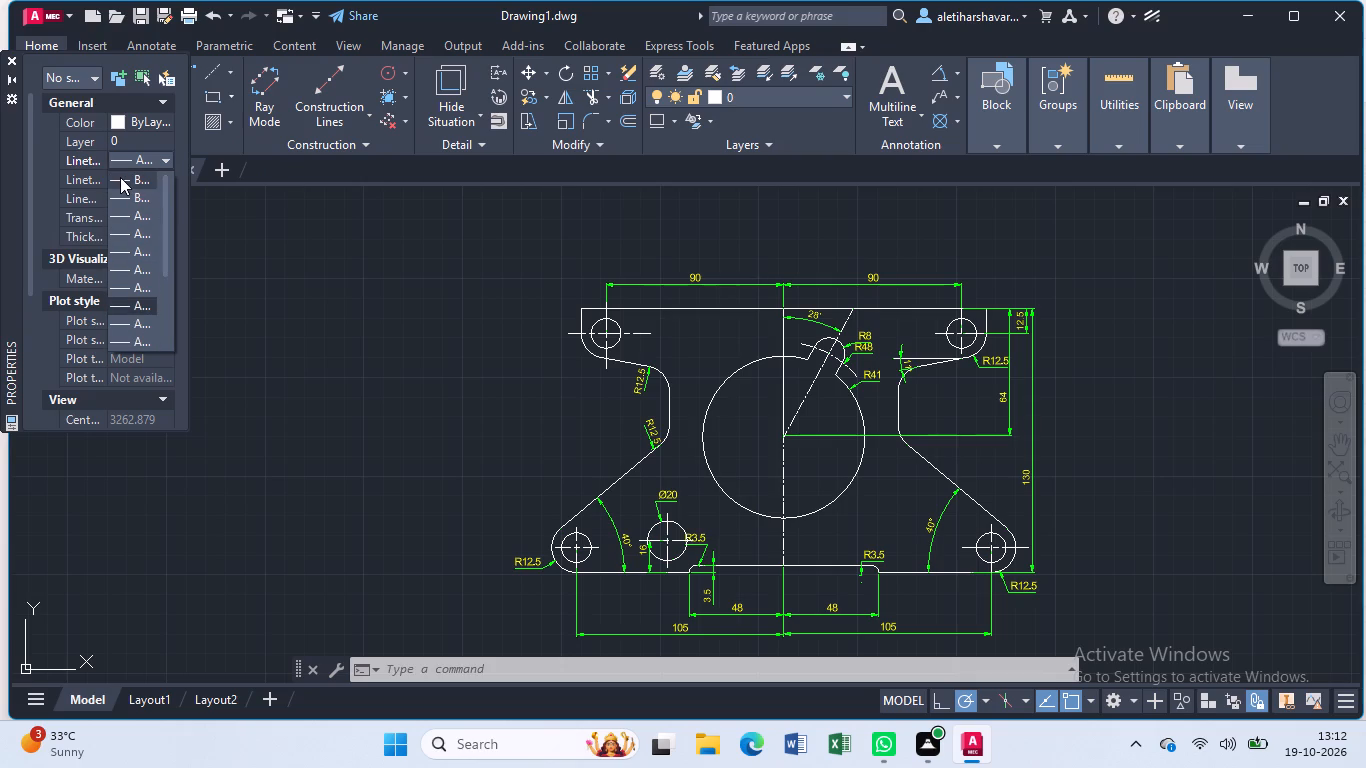
click(120, 177)
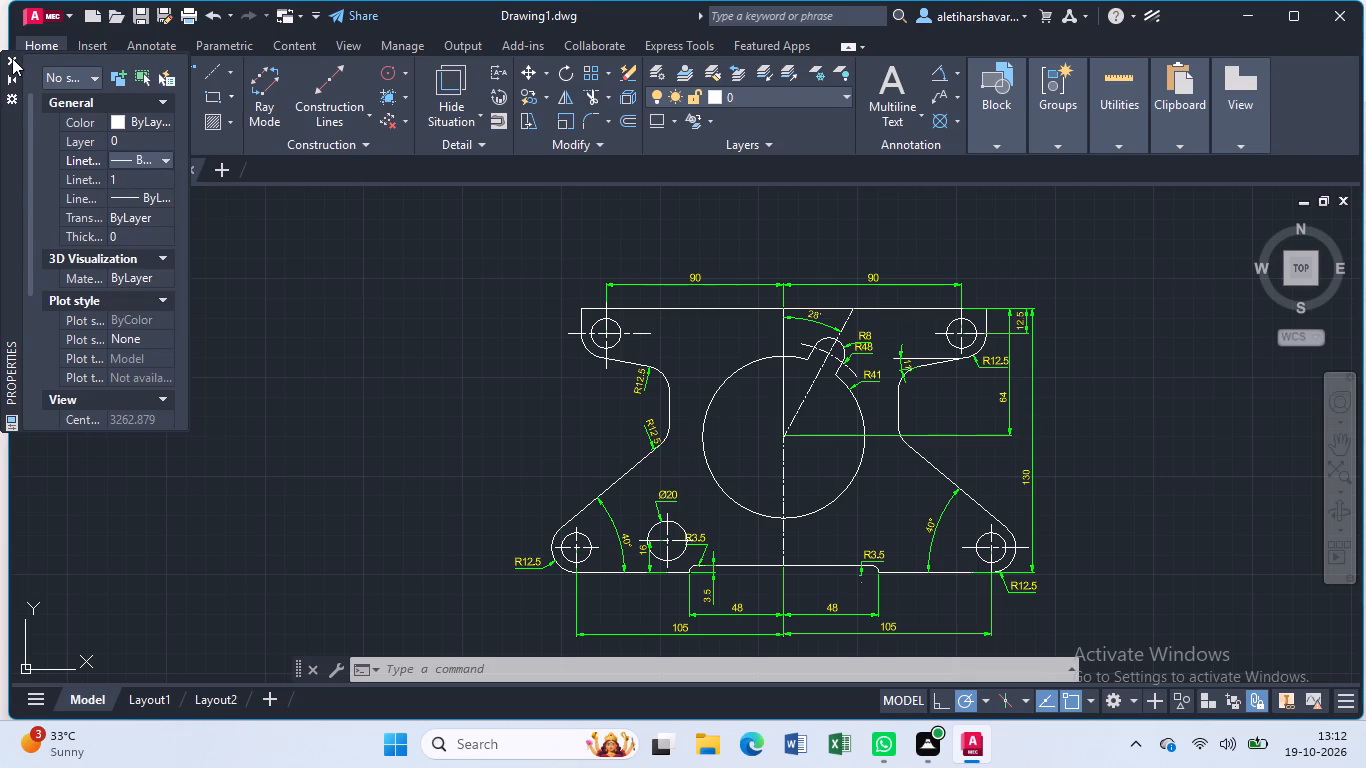
click(12, 58)
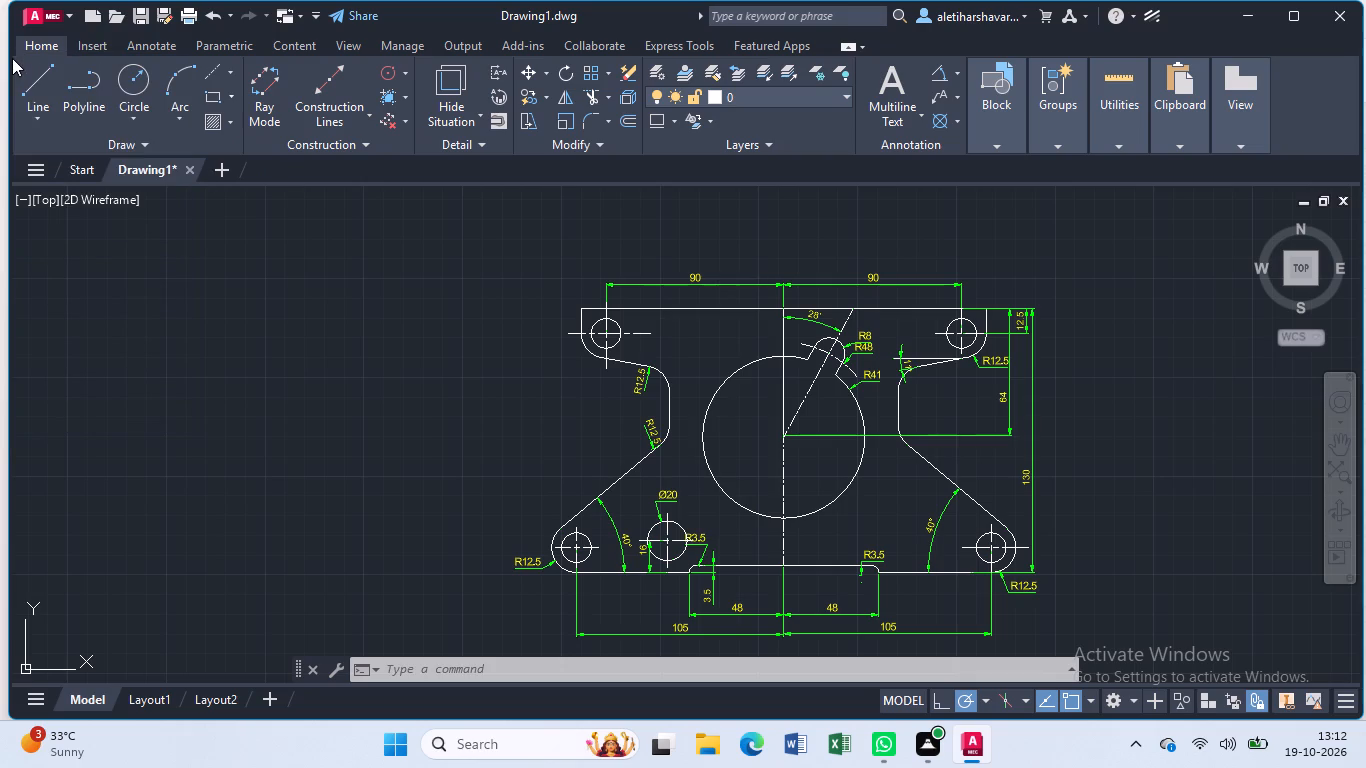
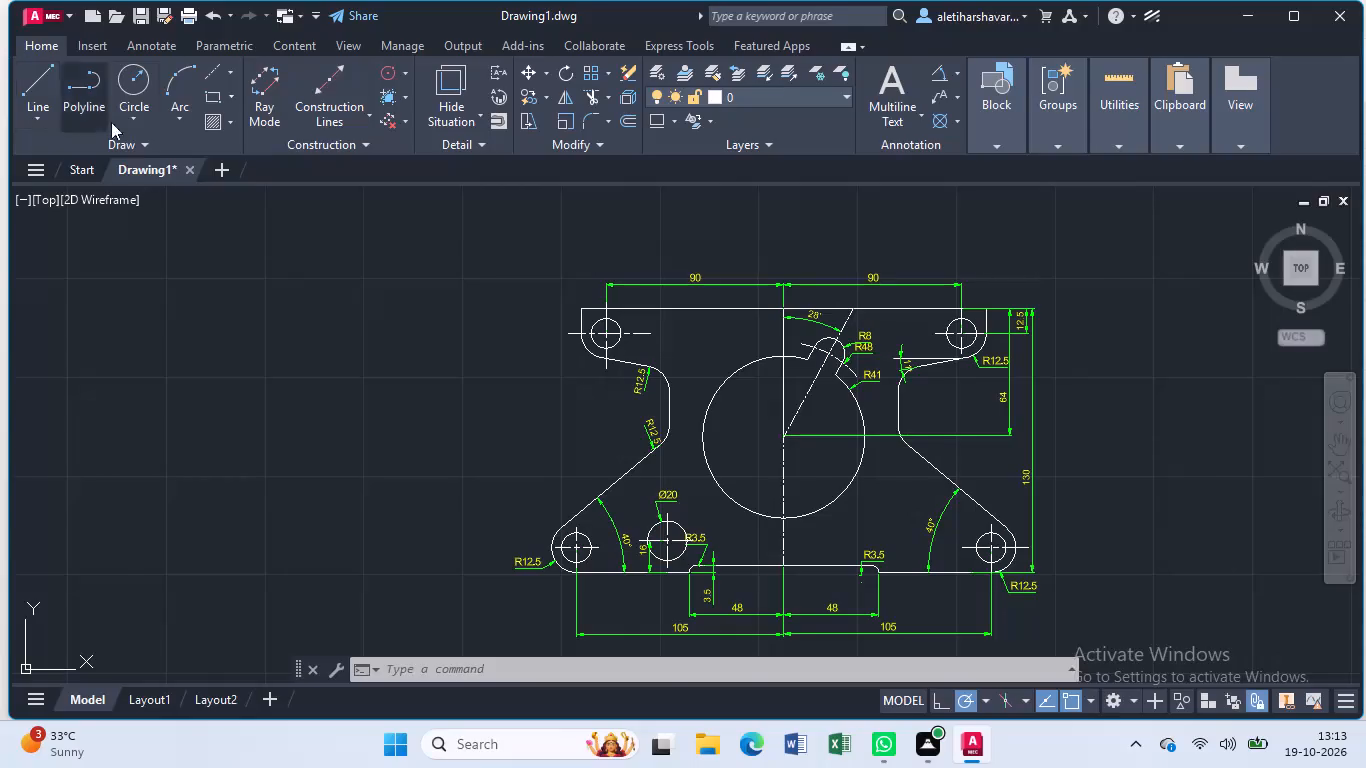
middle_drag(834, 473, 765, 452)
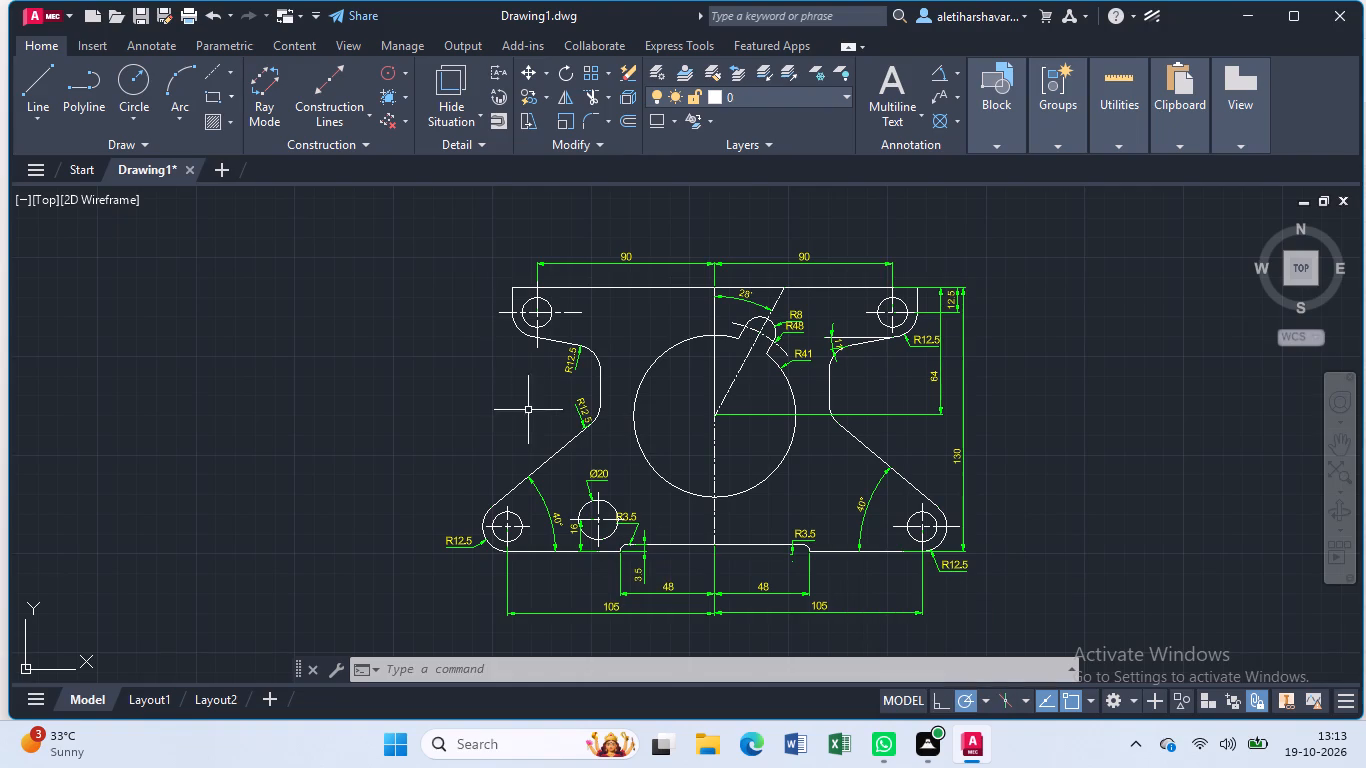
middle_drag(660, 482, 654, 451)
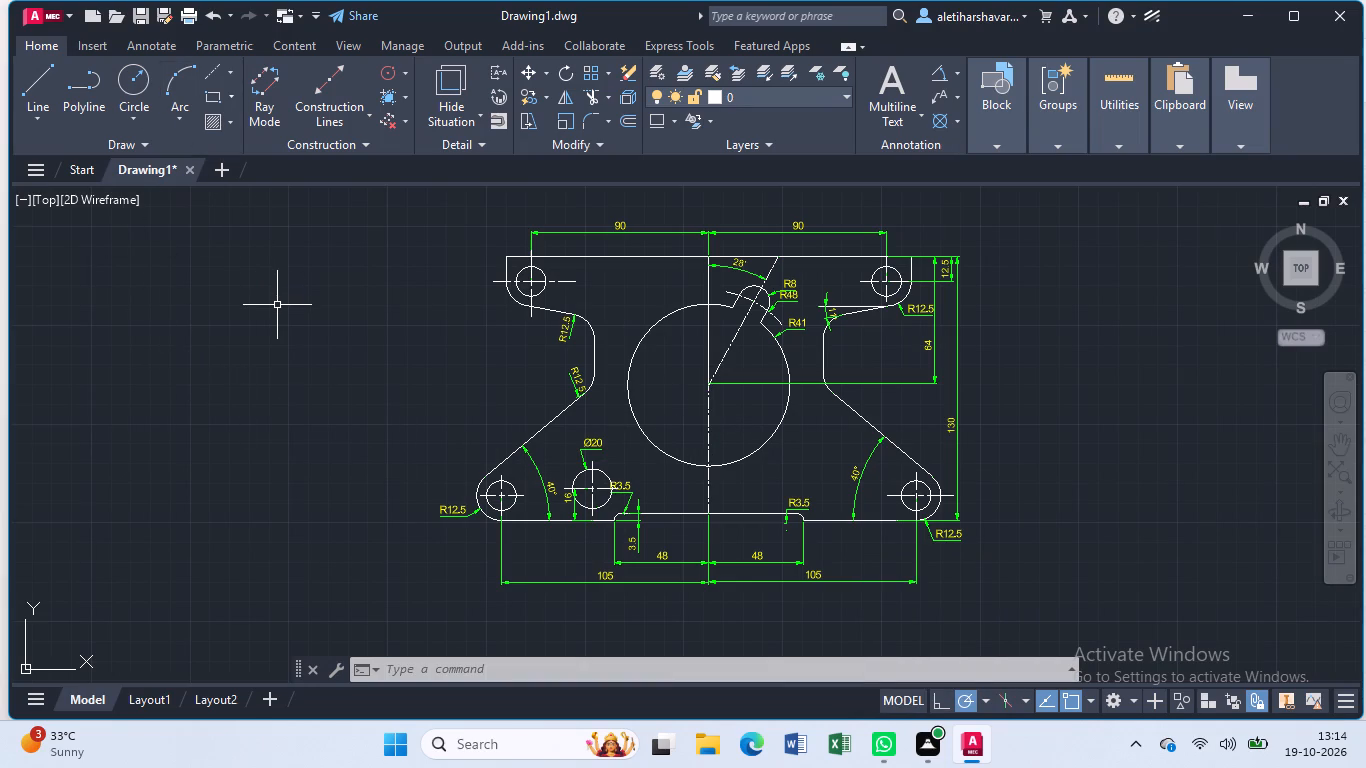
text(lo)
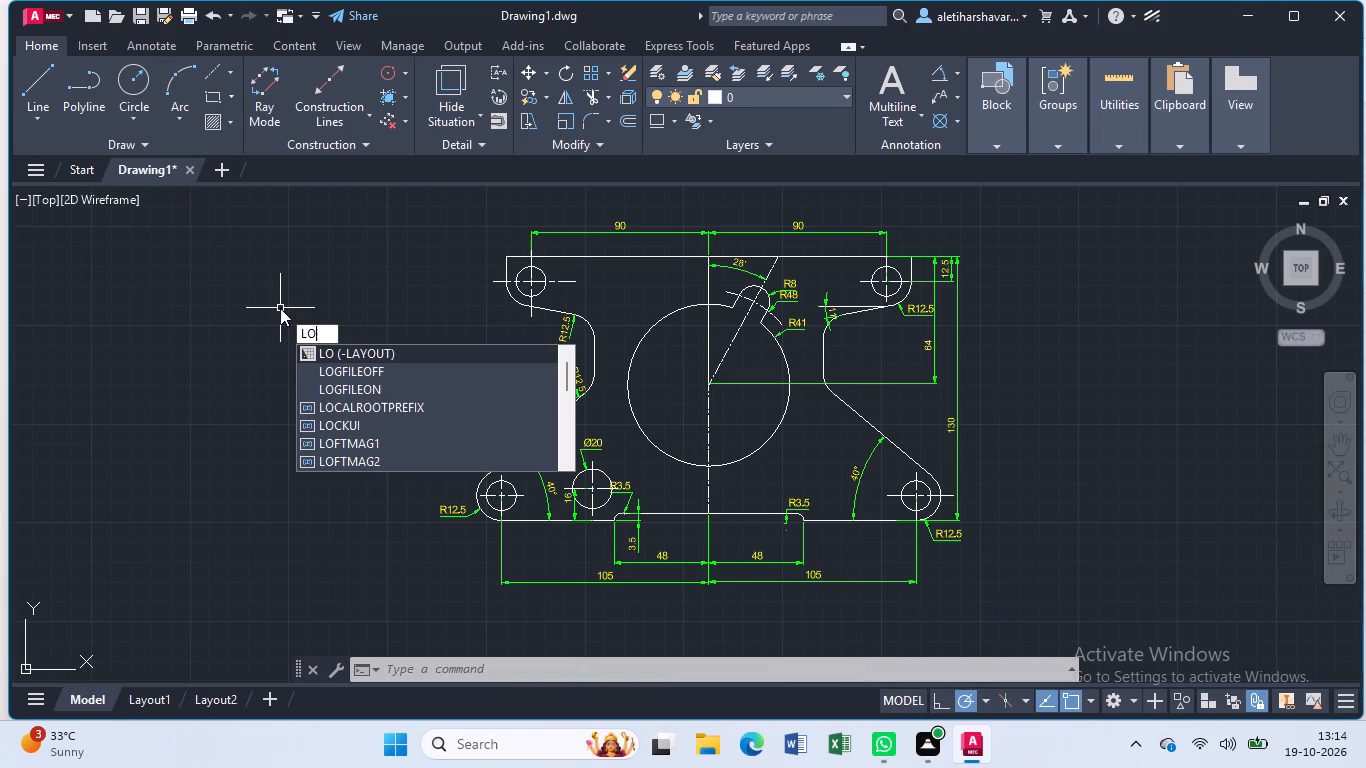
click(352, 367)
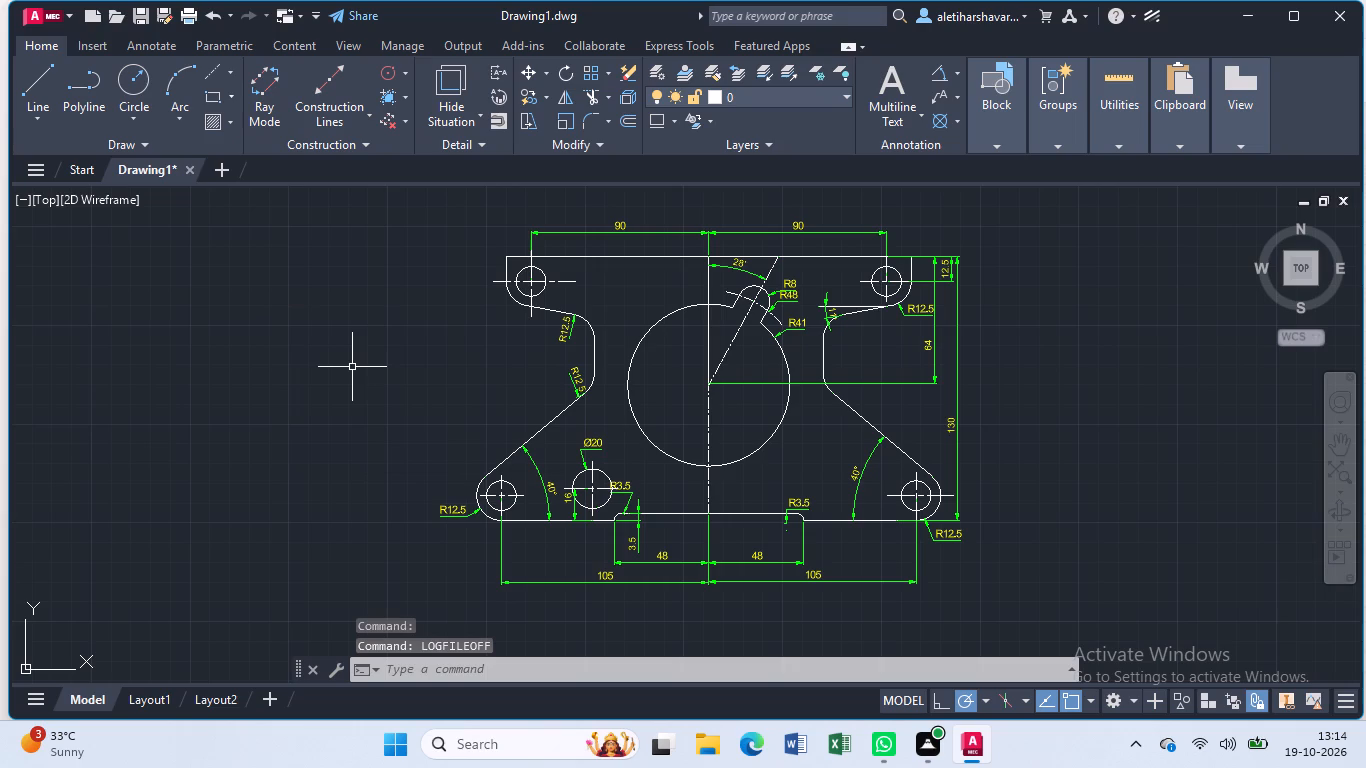
Save the drawing in the Documents folder under the file name engine flange plate.
key(ctrl+s)
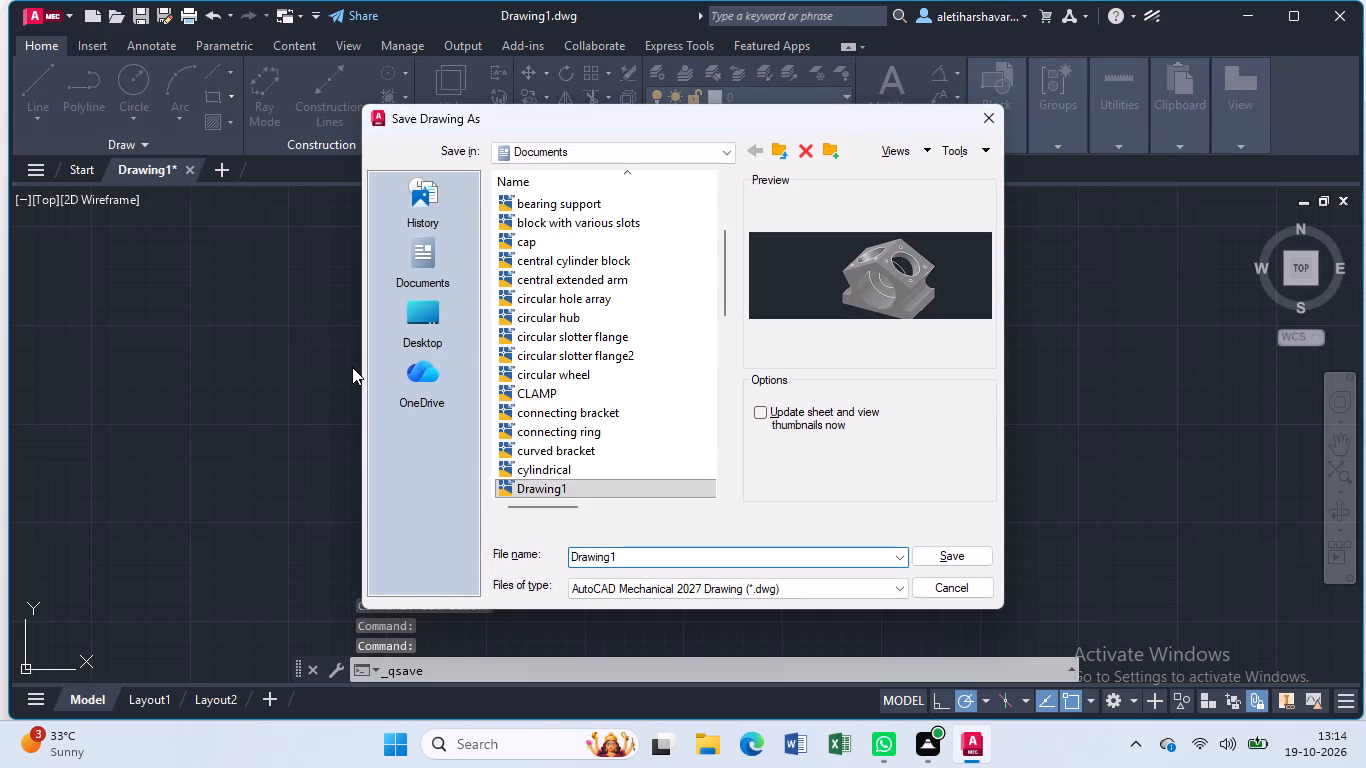
key(BackSpace)
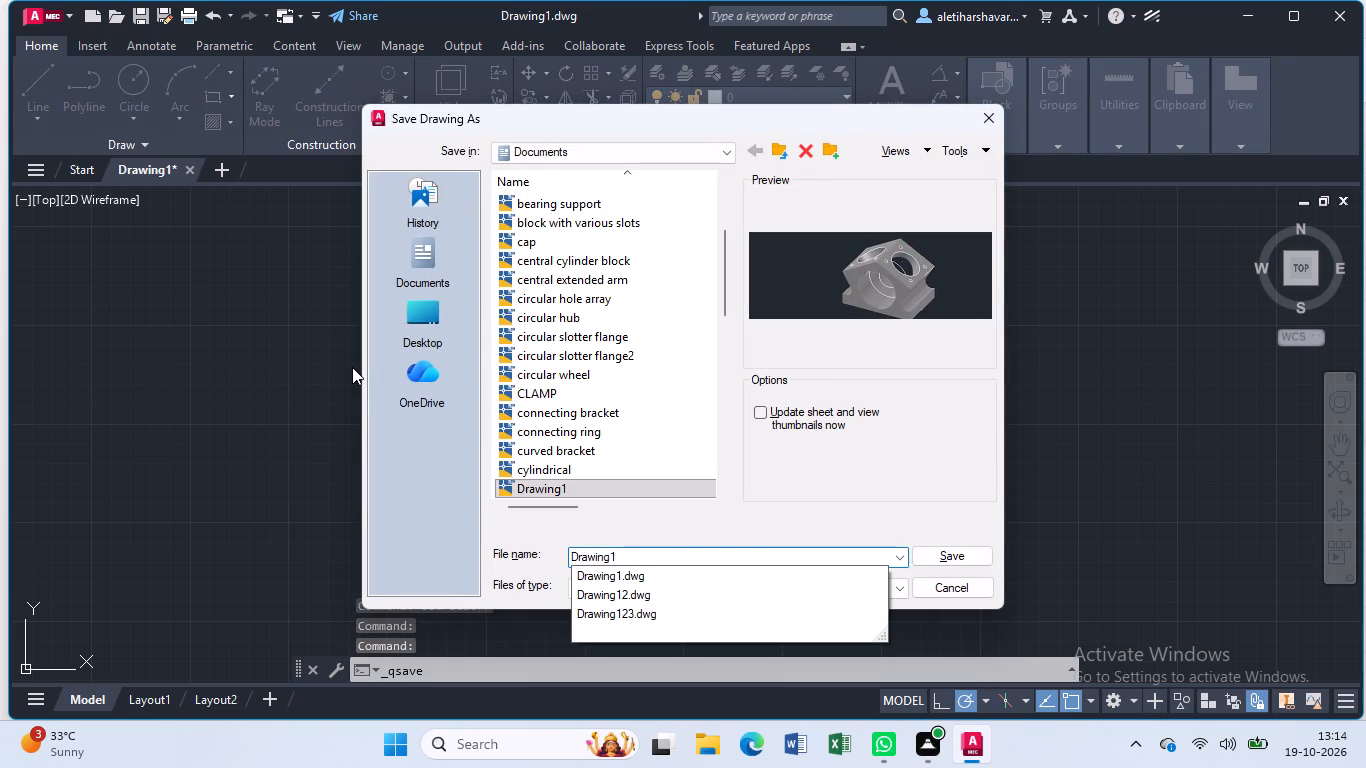
click(660, 558)
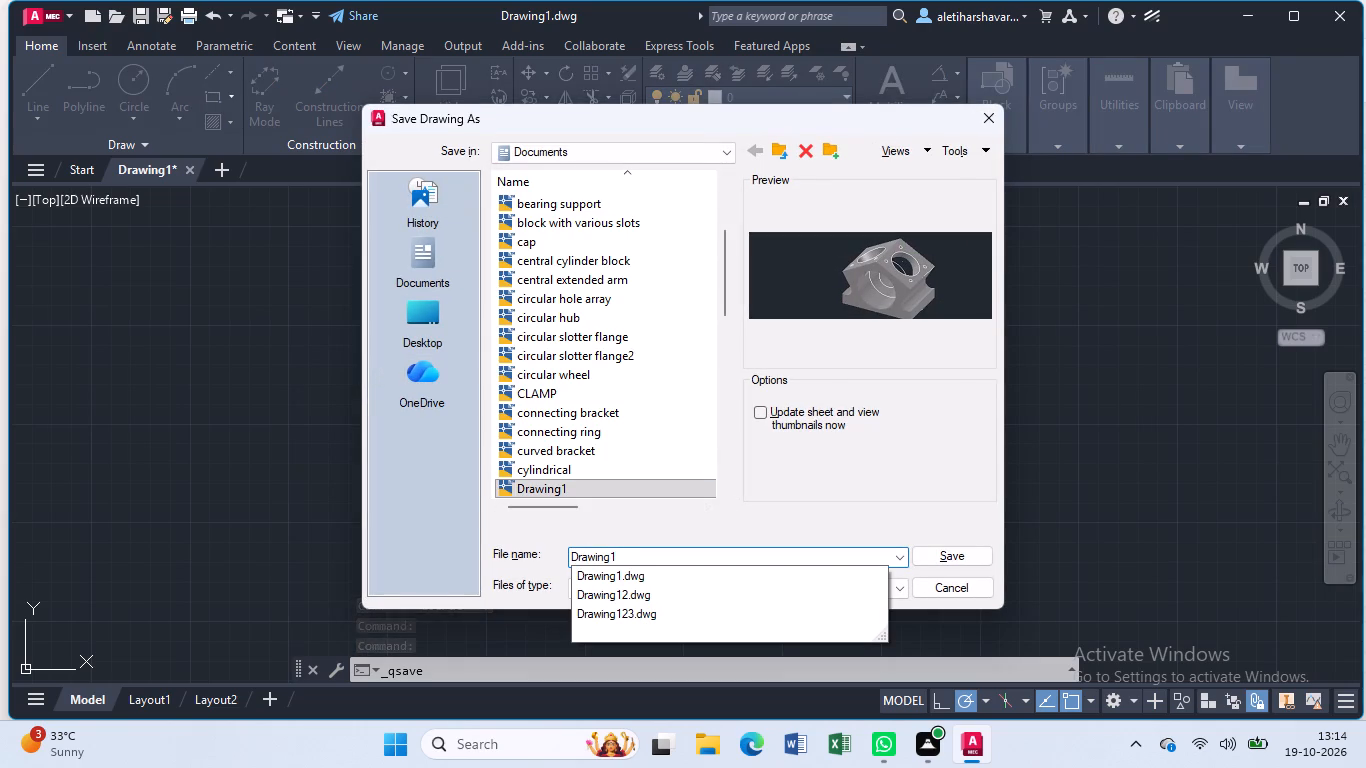
key(BackSpace)
key(BackSpace)
key(BackSpace)
key(BackSpace)
key(BackSpace)
key(BackSpace)
key(BackSpace)
key(BackSpace)
key(BackSpace)
key(BackSpace)
key(BackSpace)
key(BackSpace)
key(BackSpace)
key(BackSpace)
key(BackSpace)
key(BackSpace)
key(BackSpace)
key(BackSpace)
key(e)
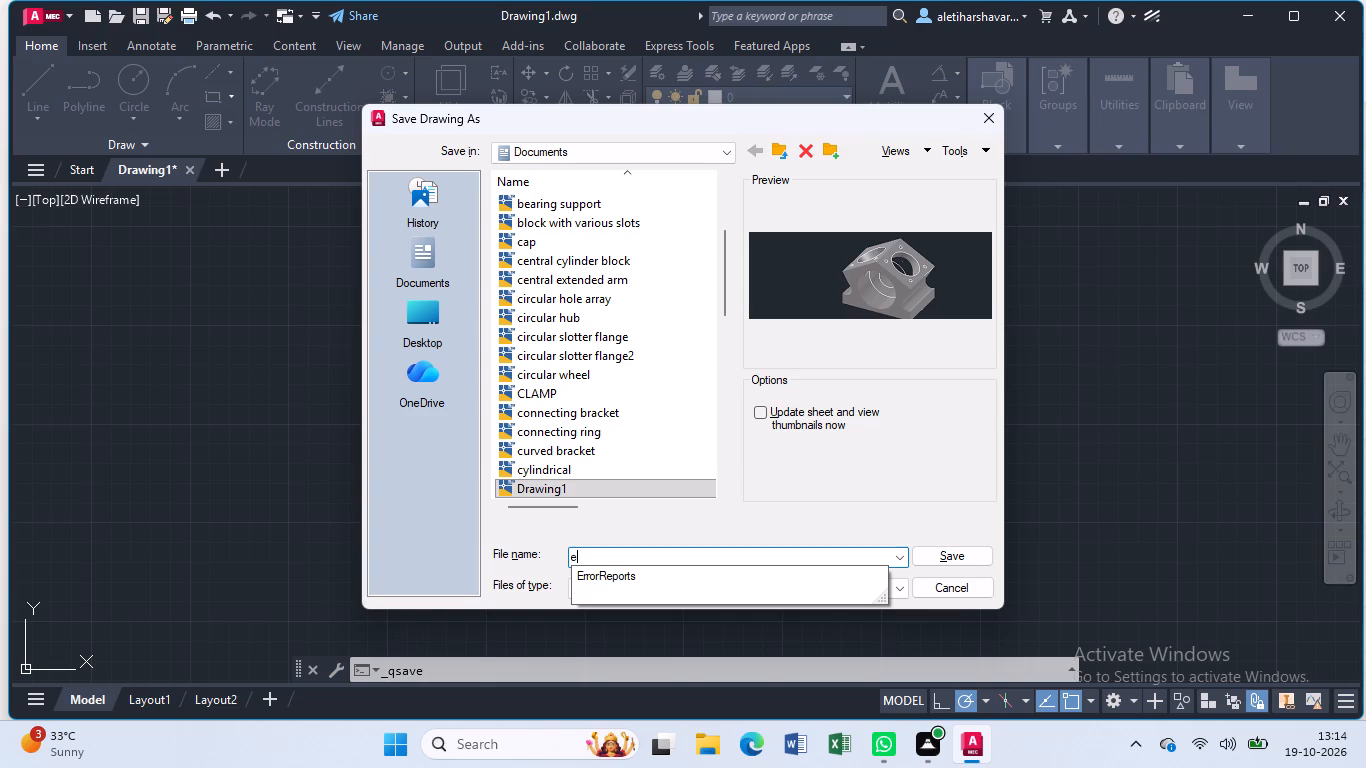
text(ngine flange)
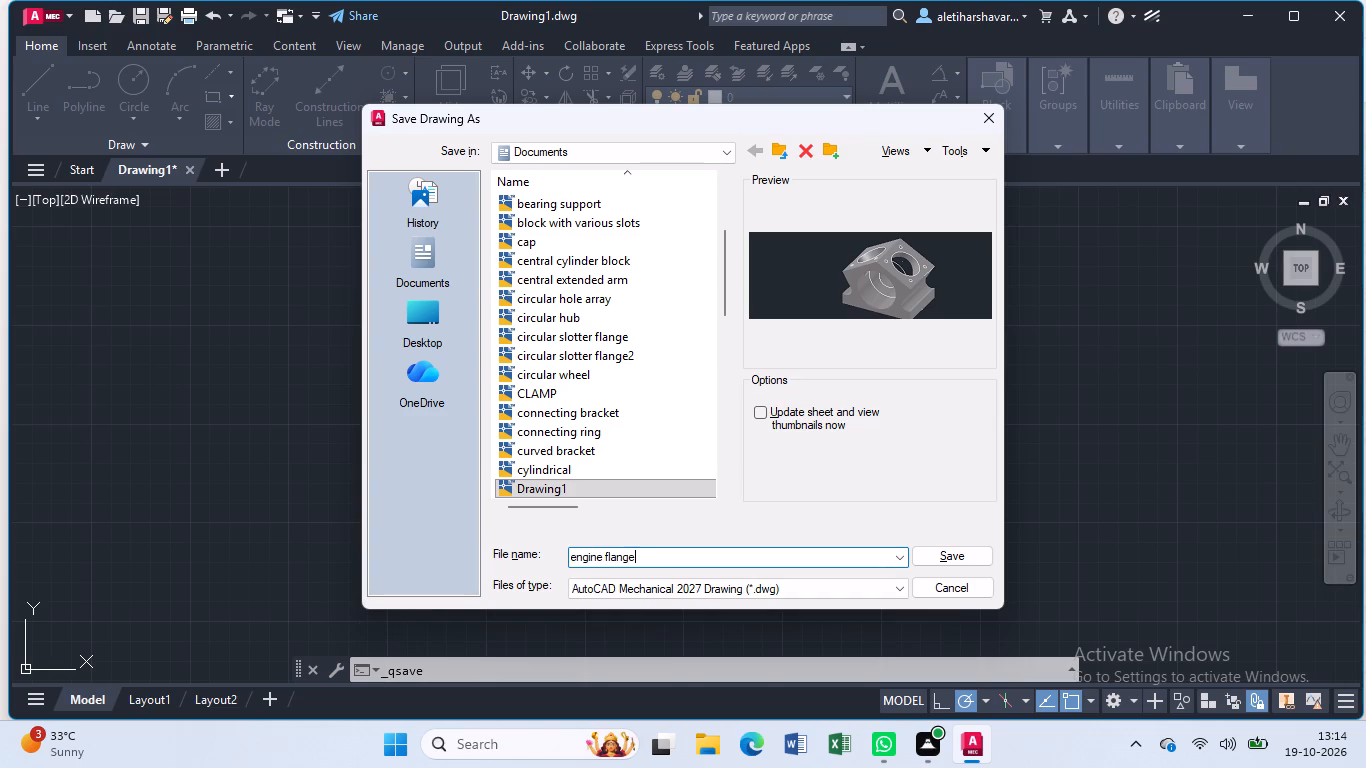
key(space)
text(pla)
text(te)
key(Return)
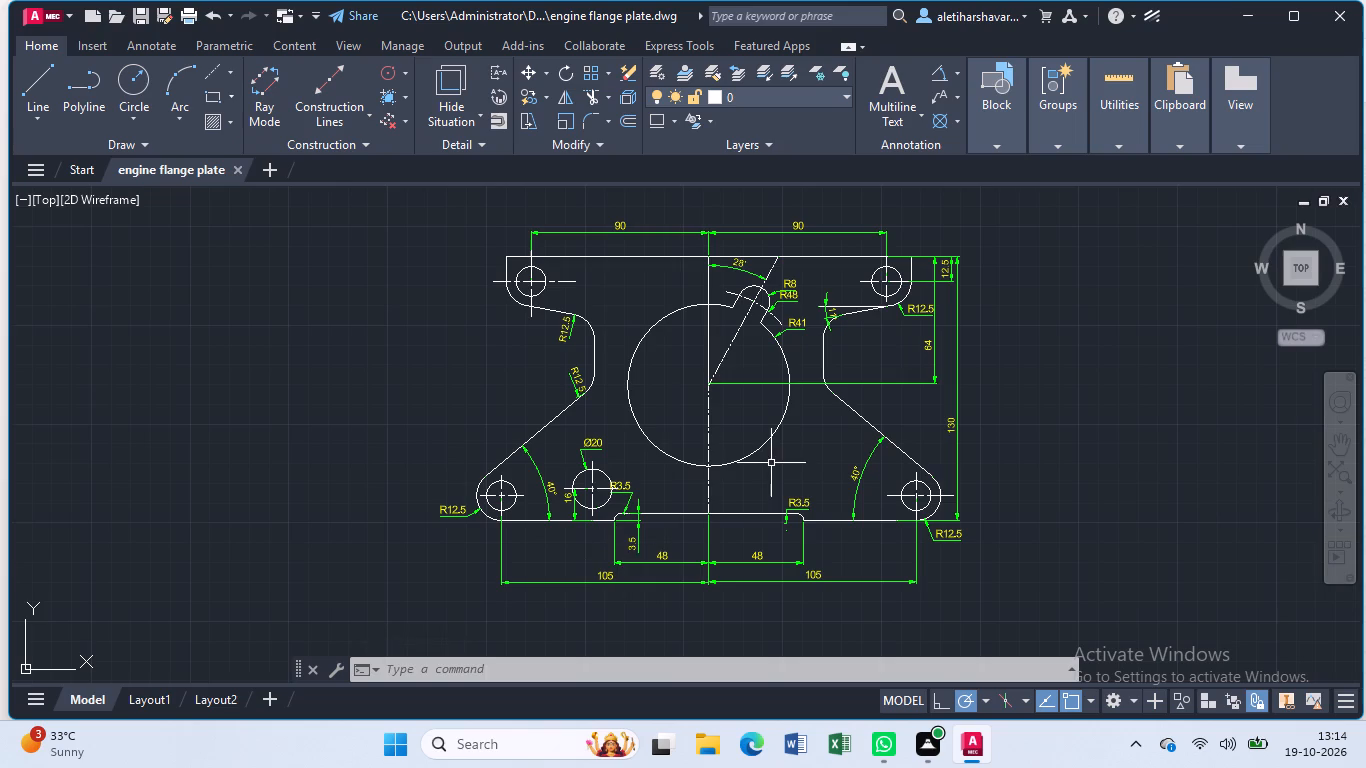
Modify the AM_ISO dimension style to a text height of 5 and set it as the current style.
scroll(771, 463, up, 1)
scroll(771, 463, down, 1)
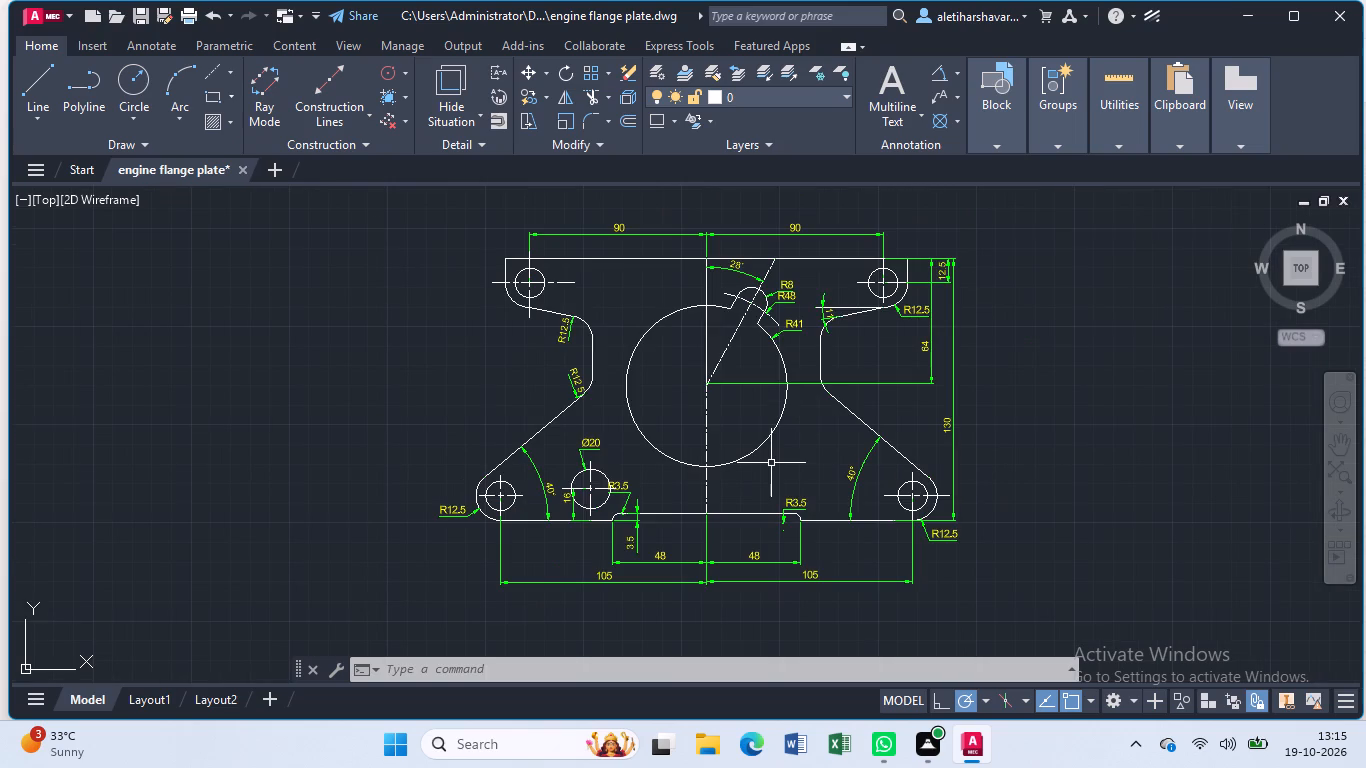
key(d)
key(Return)
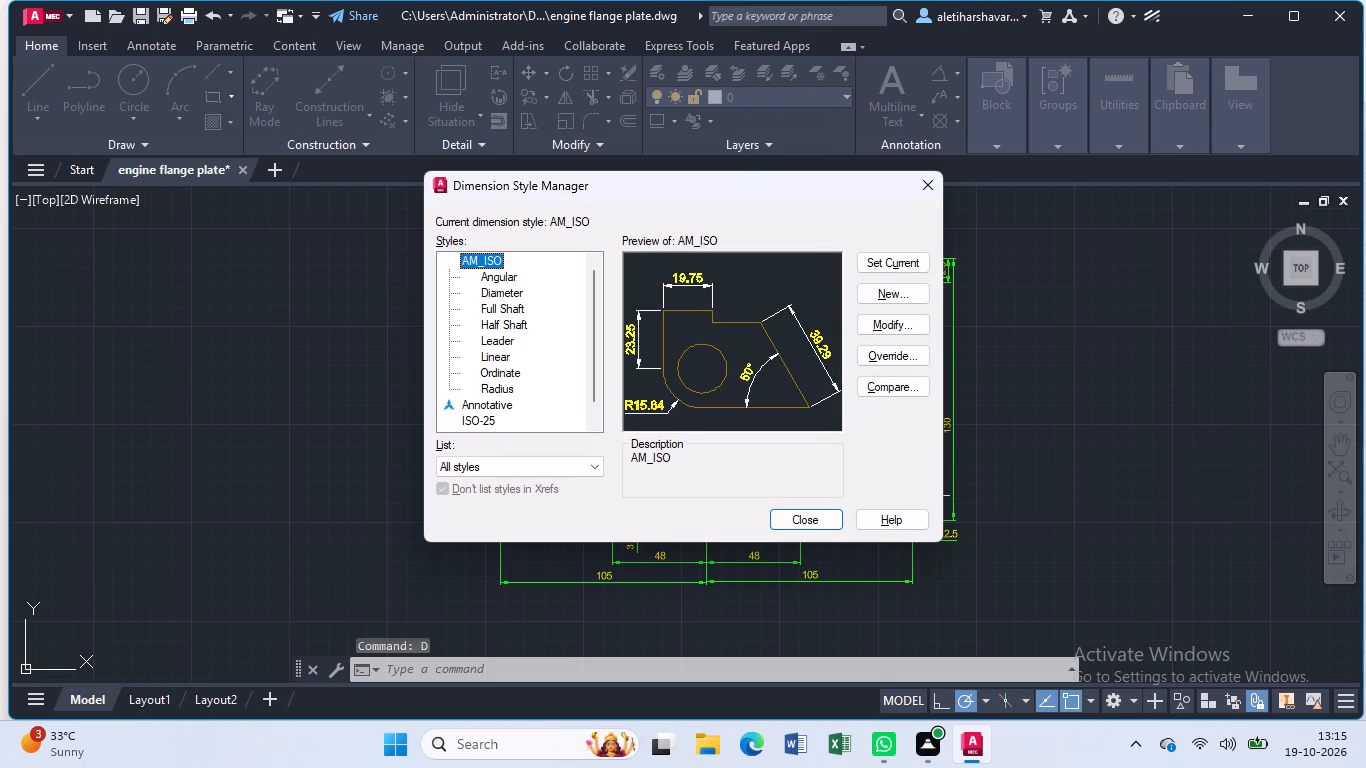
click(882, 315)
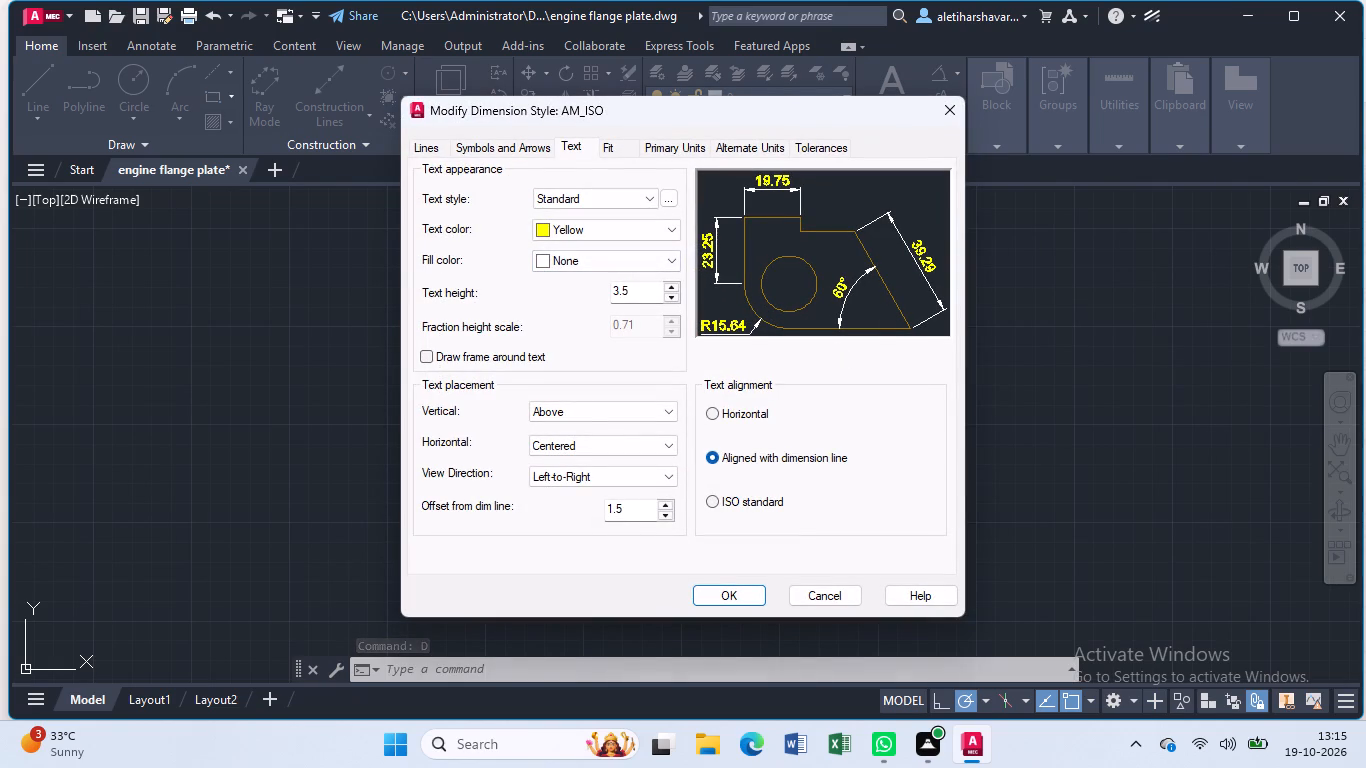
click(661, 297)
key(BackSpace)
key(BackSpace)
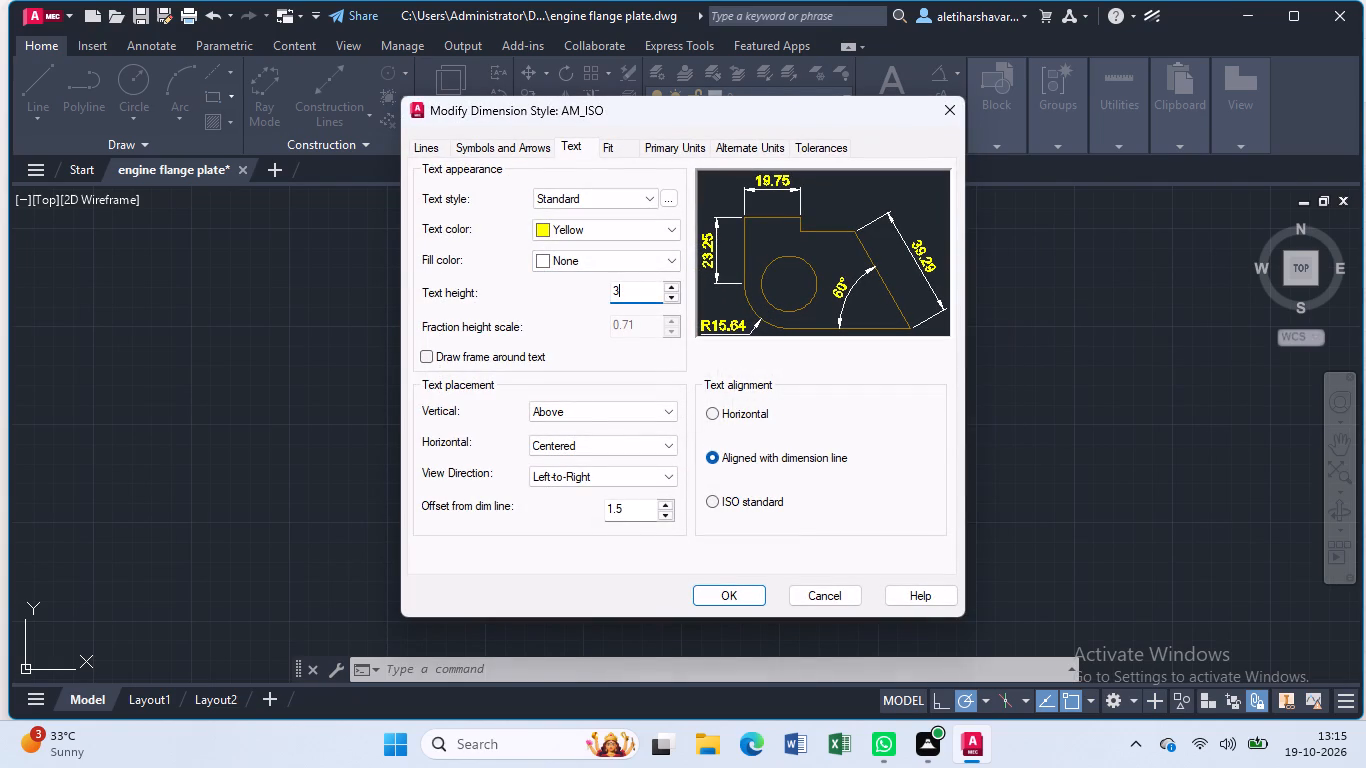
key(BackSpace)
key(5)
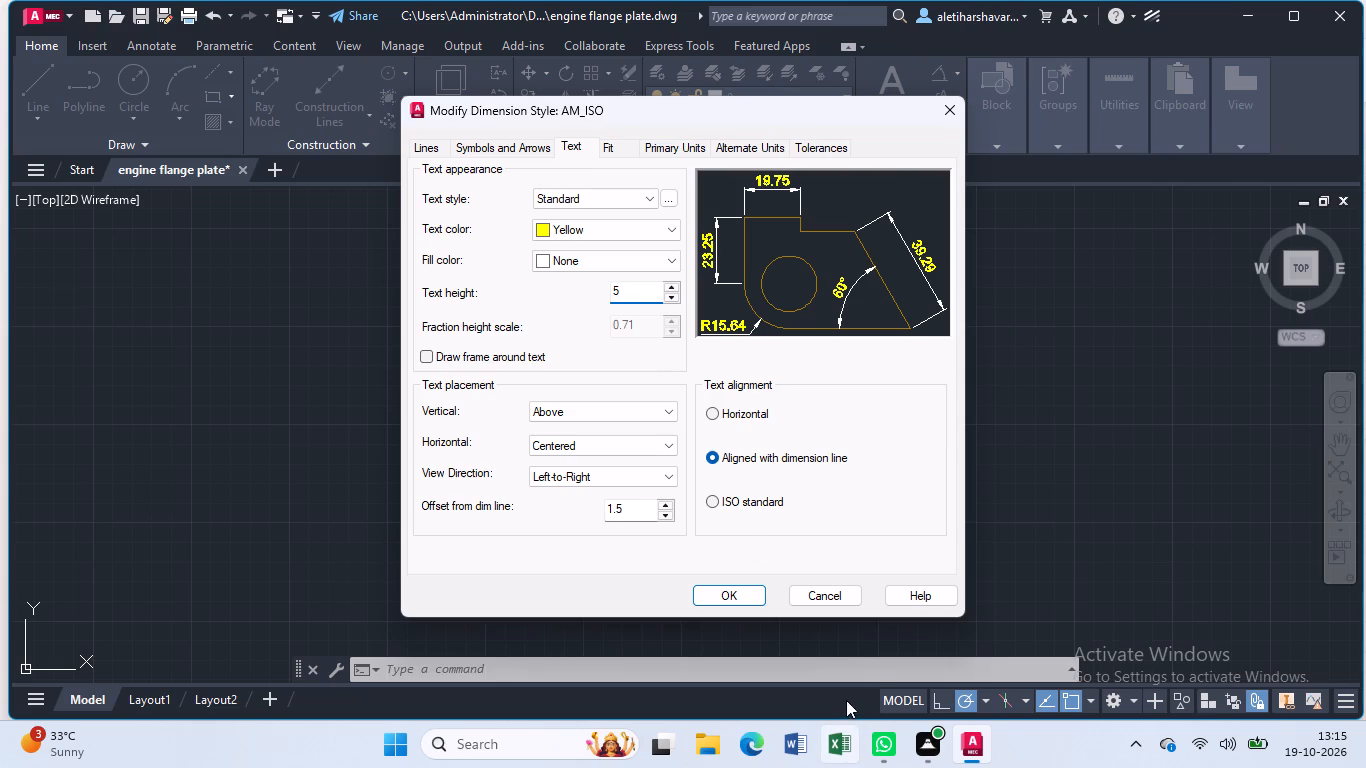
click(732, 600)
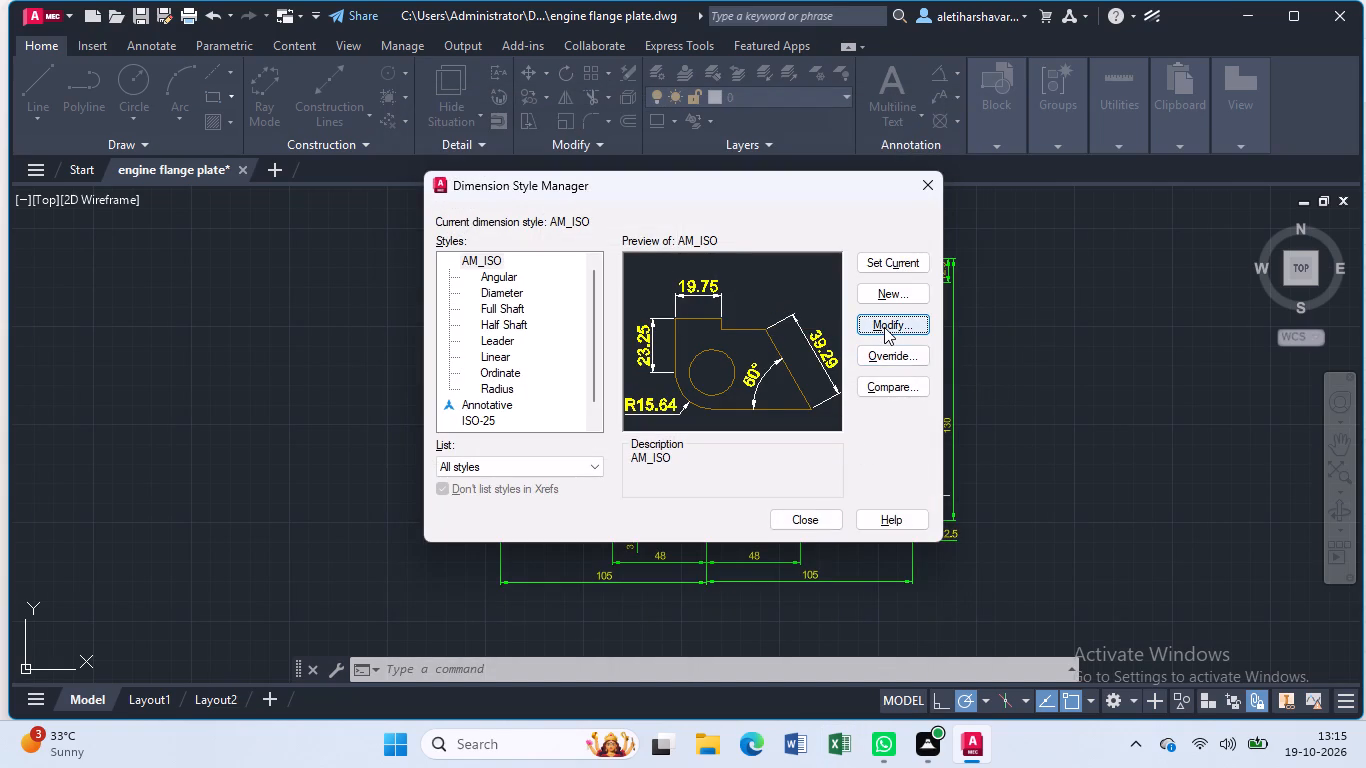
click(891, 262)
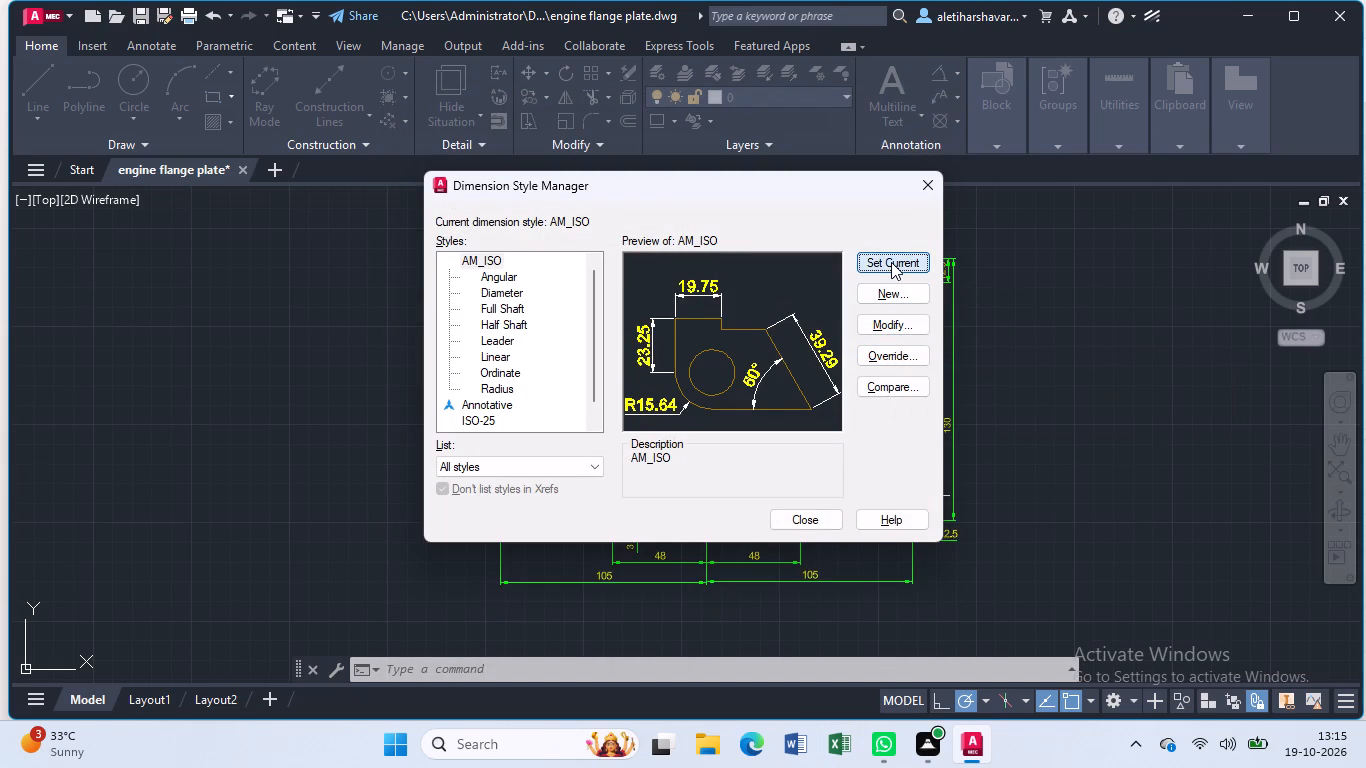
click(823, 519)
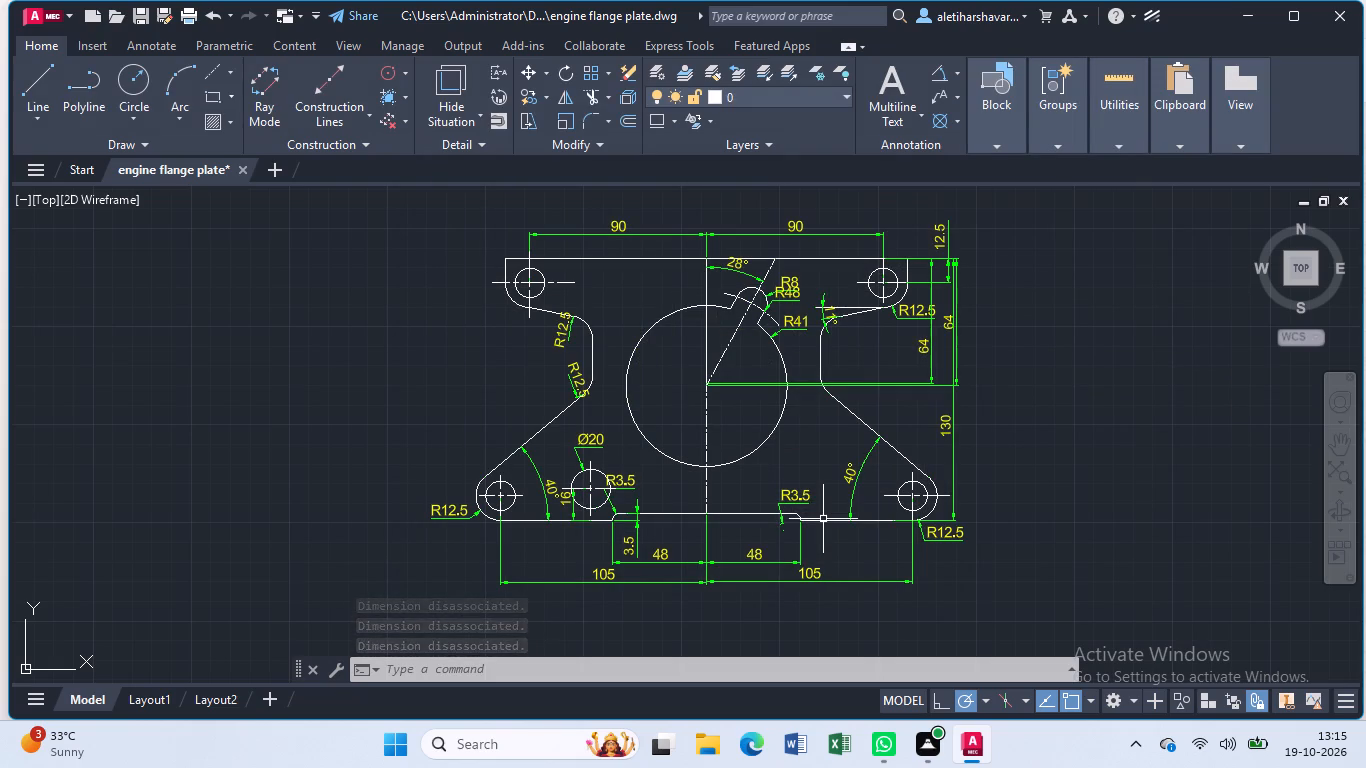
Save the changes to the drawing.
key(ctrl+s)
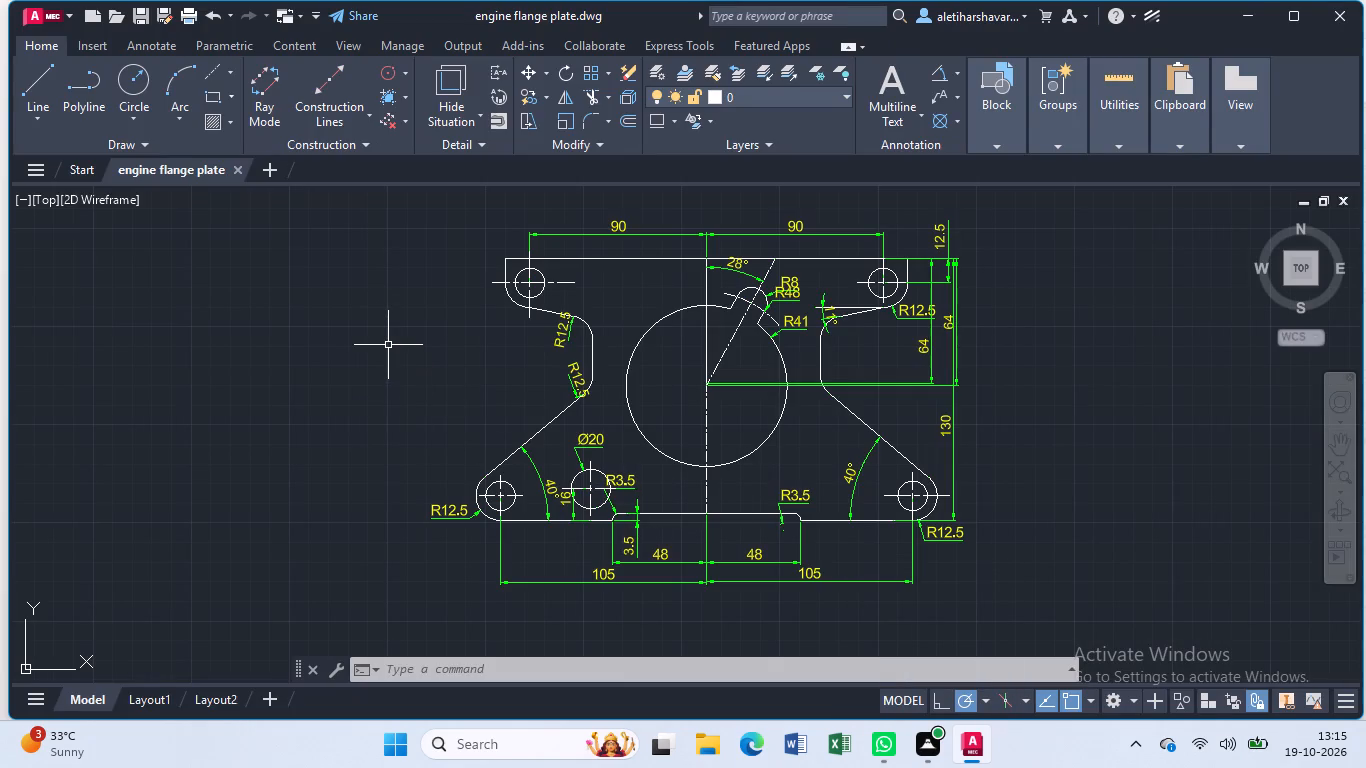
Set up a plot with DWG To PDF.pc3, landscape orientation, a centred plot and ISO A4 (297.00 x 210.00 MM) paper.
text(pl)
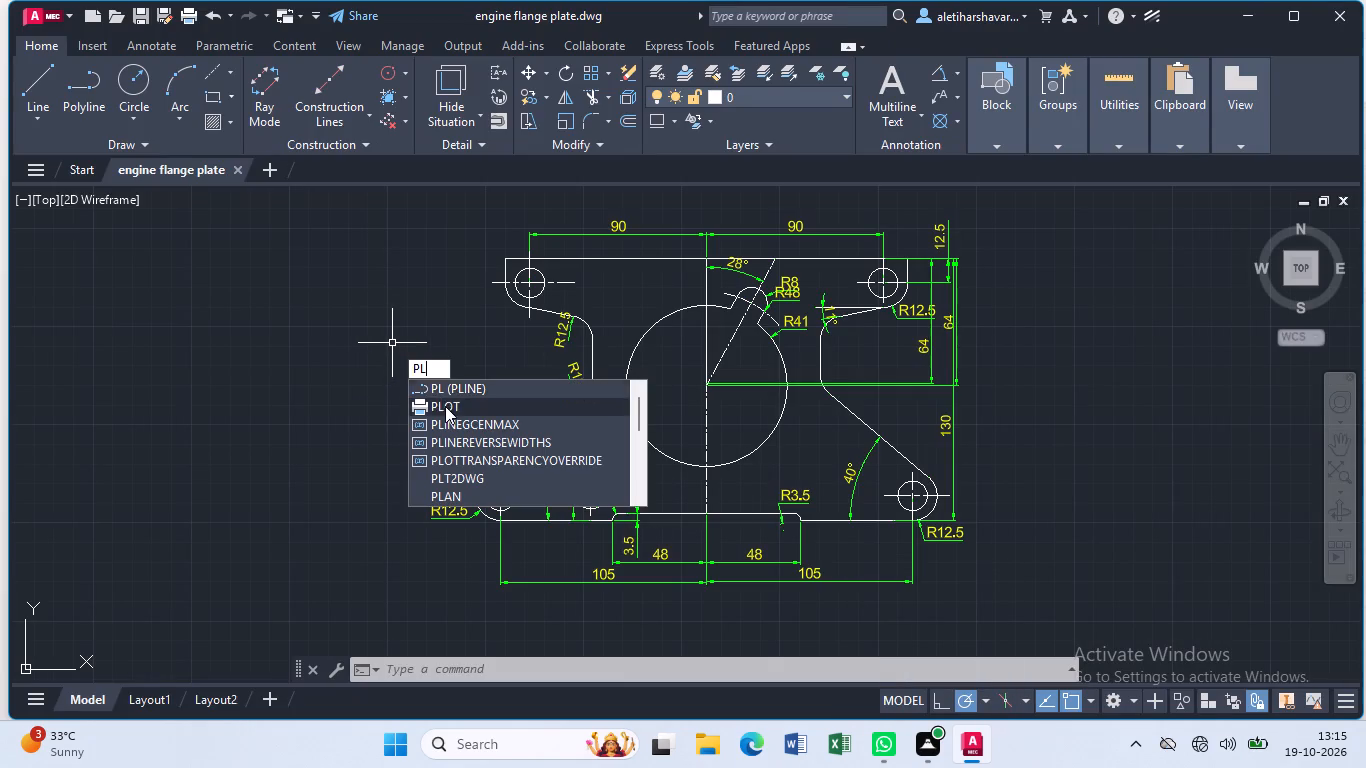
click(445, 406)
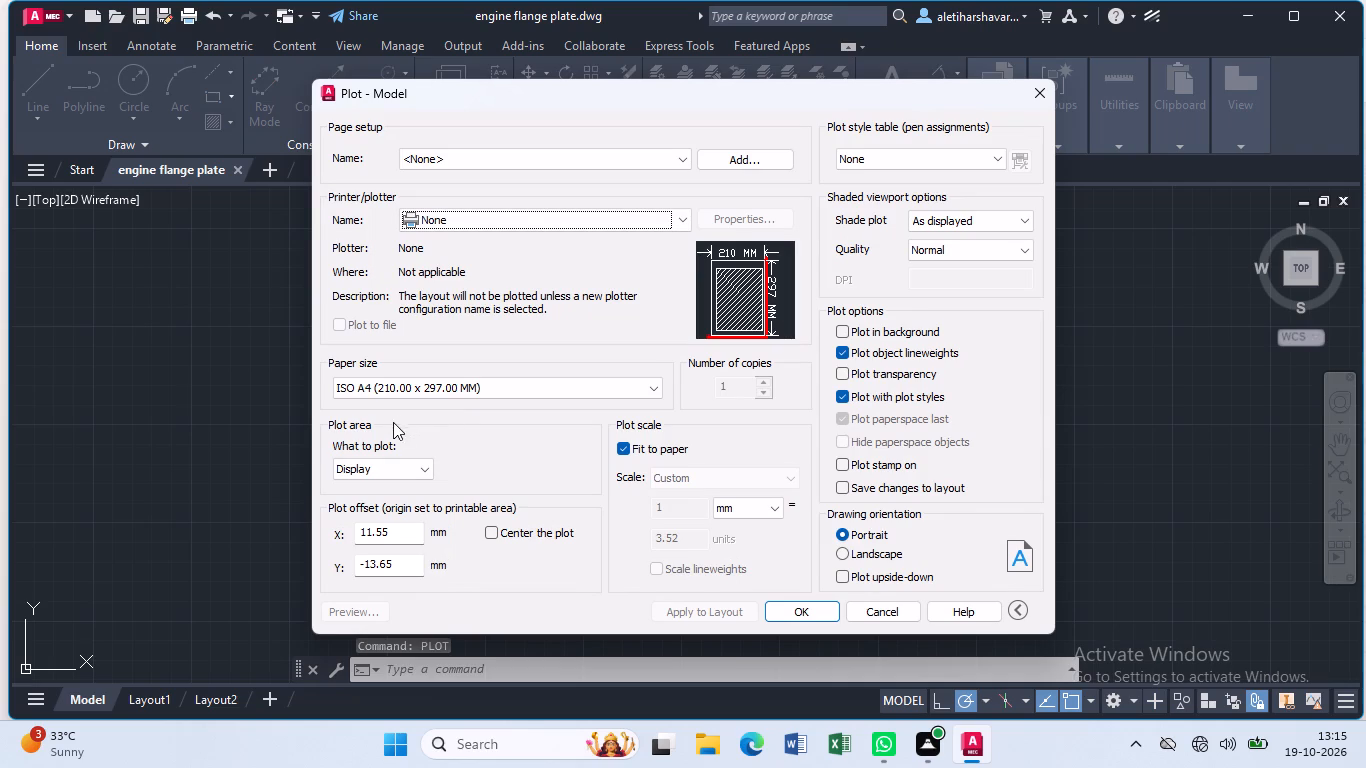
click(679, 221)
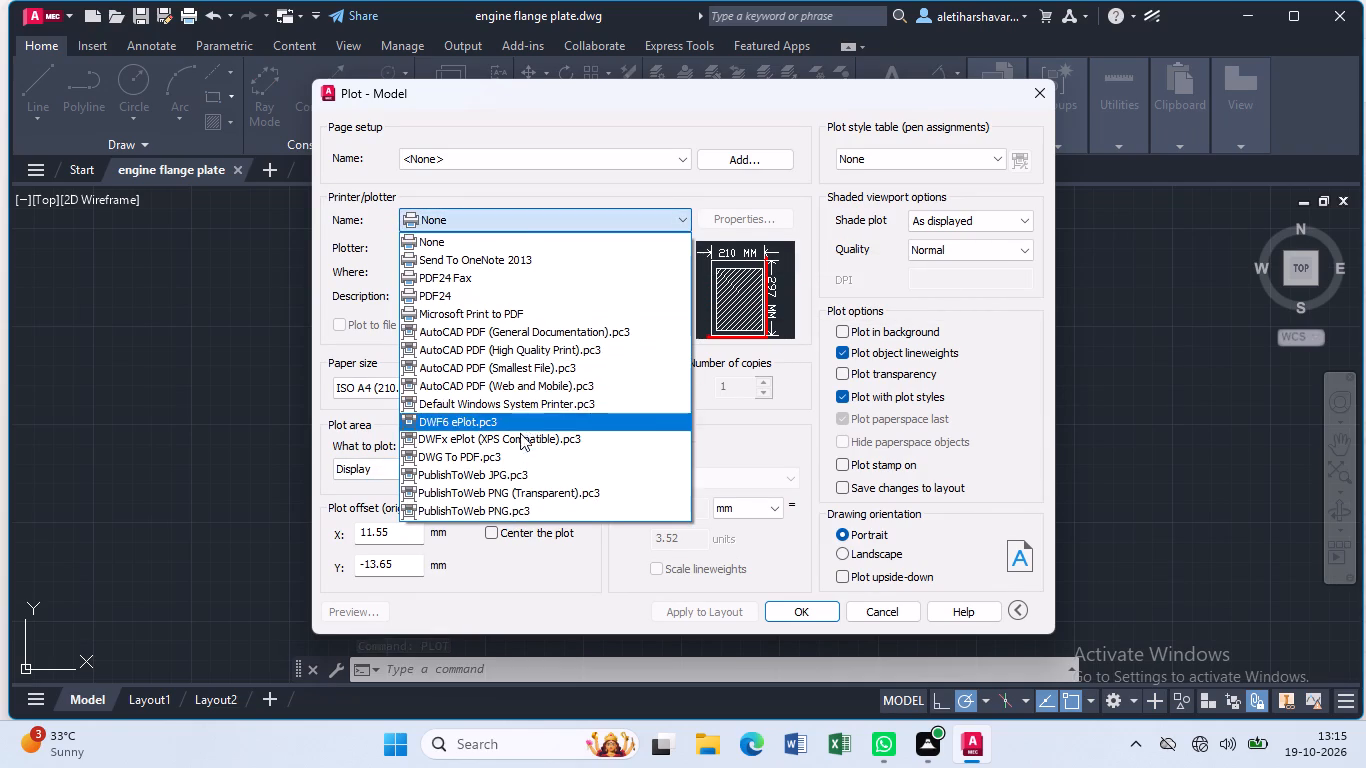
click(512, 452)
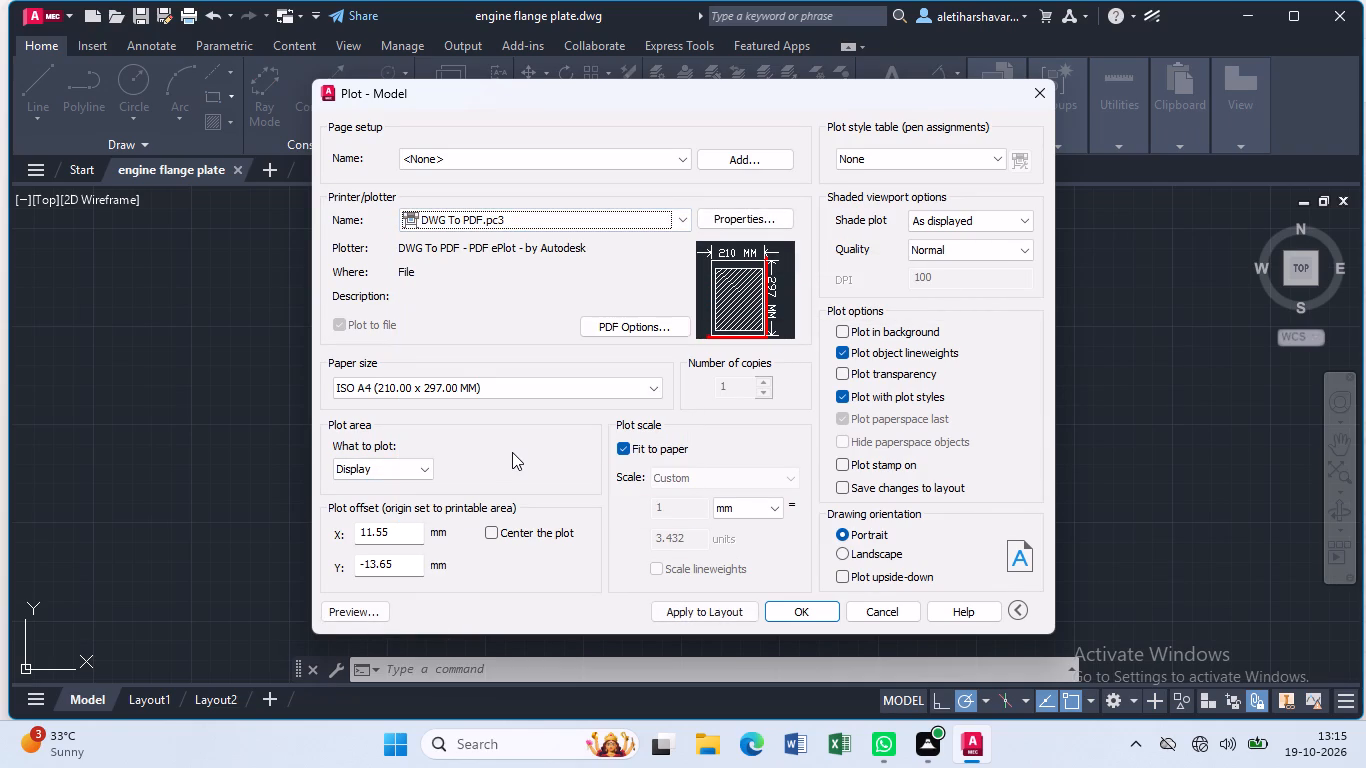
click(838, 552)
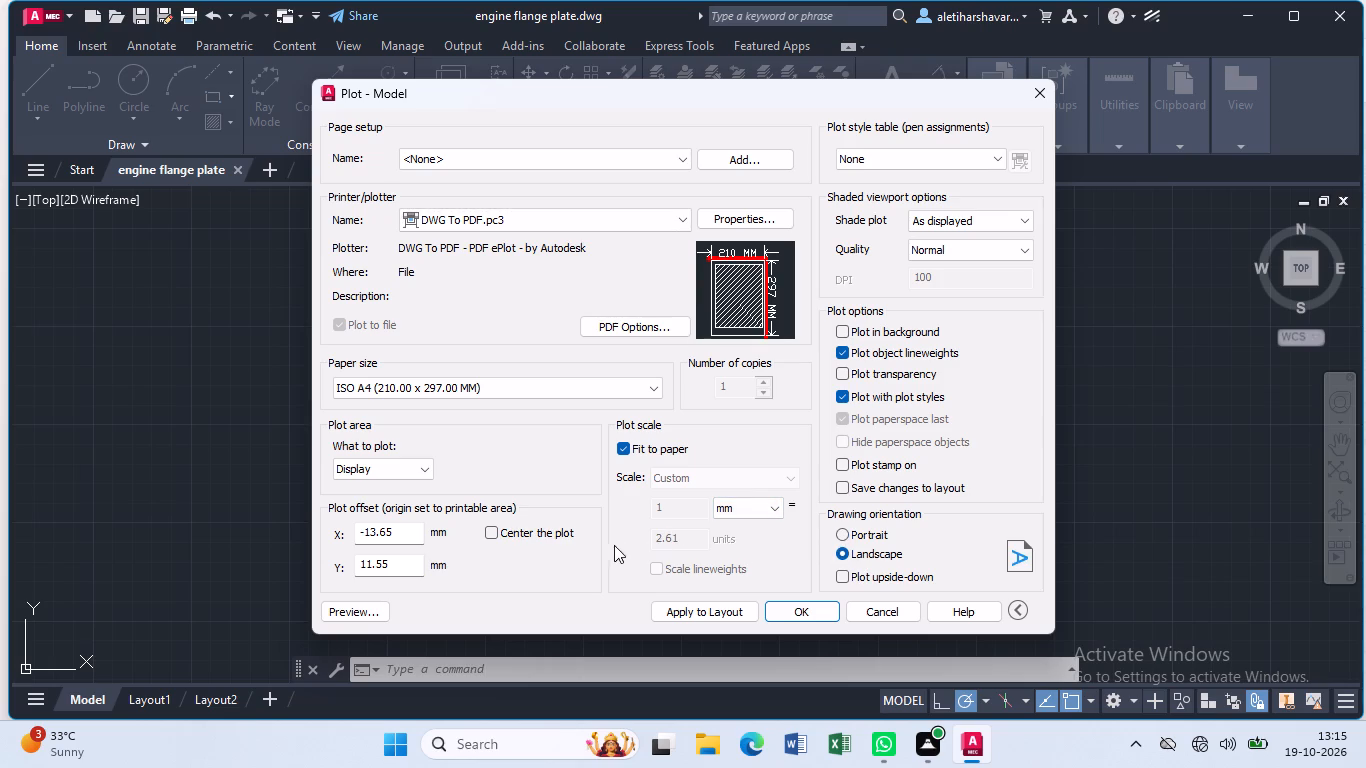
click(488, 537)
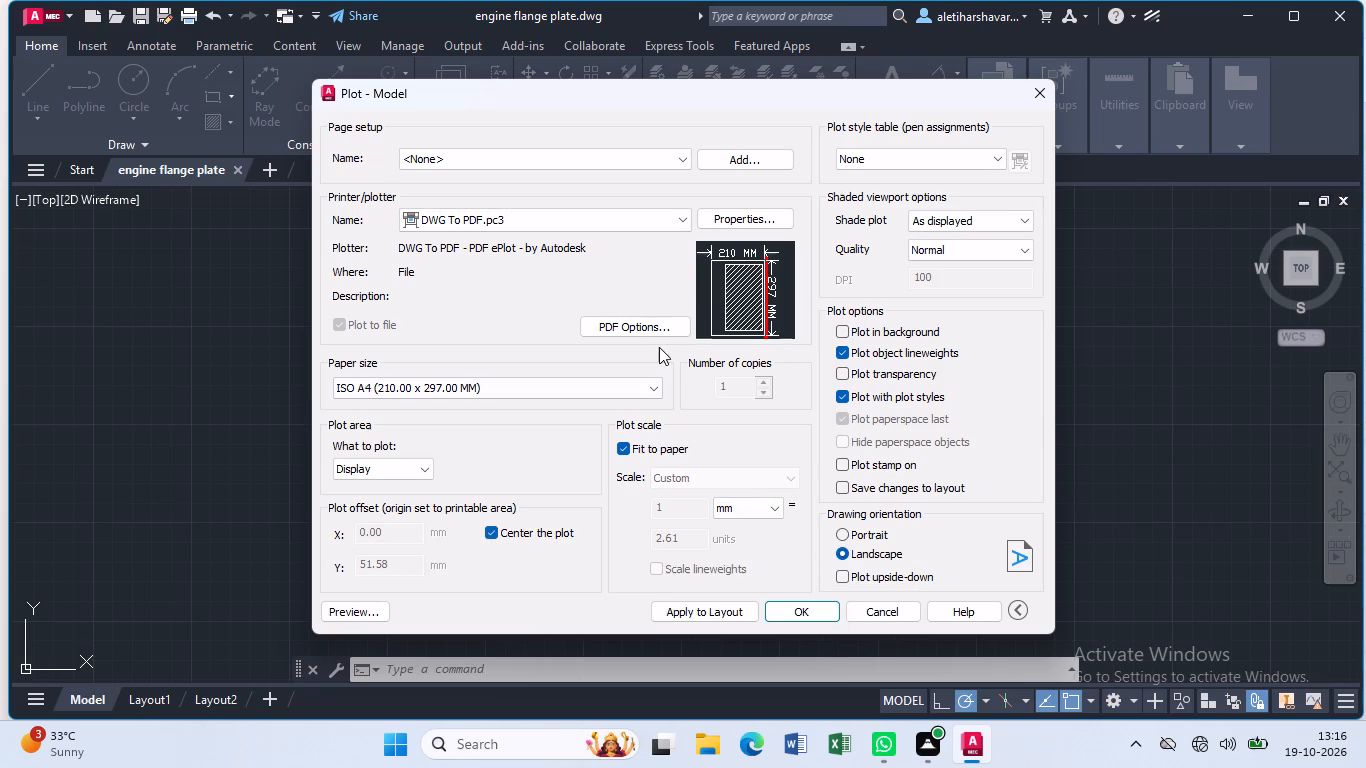
click(651, 395)
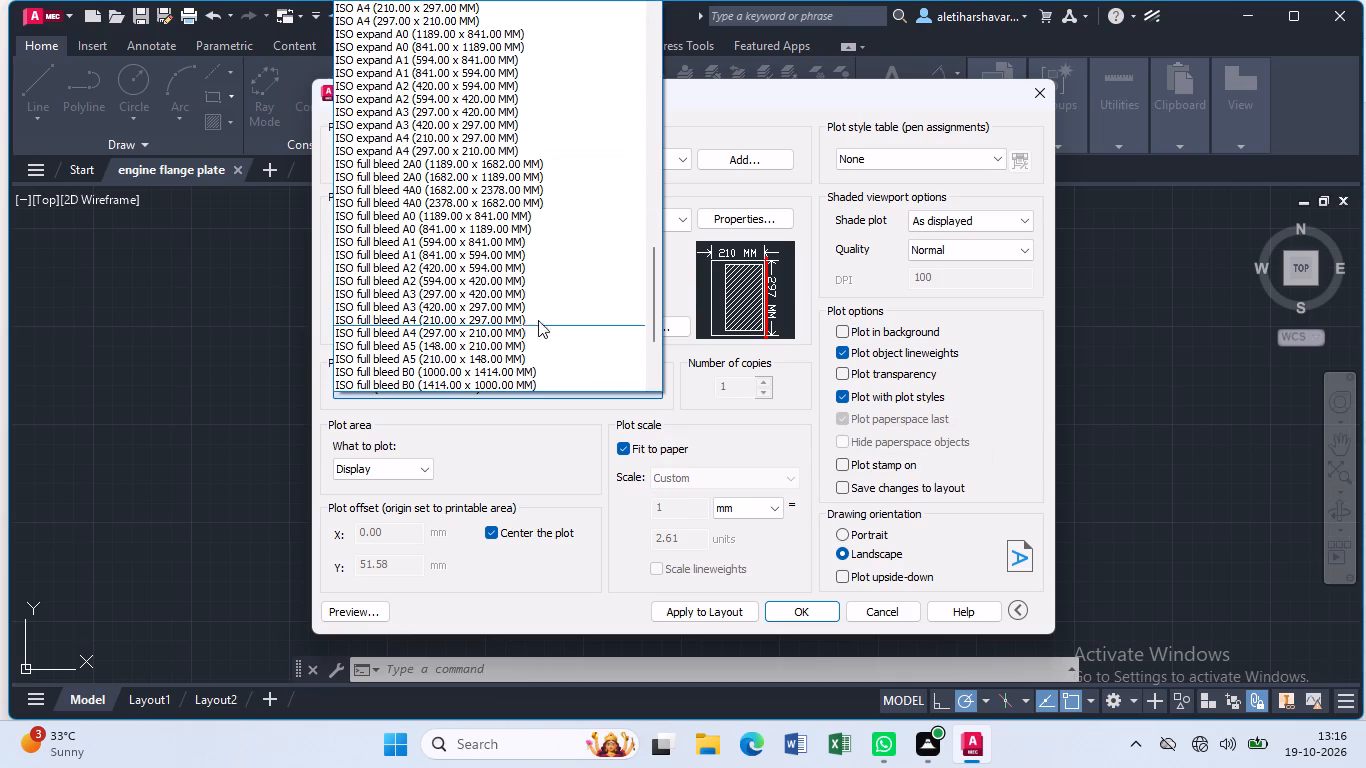
click(474, 22)
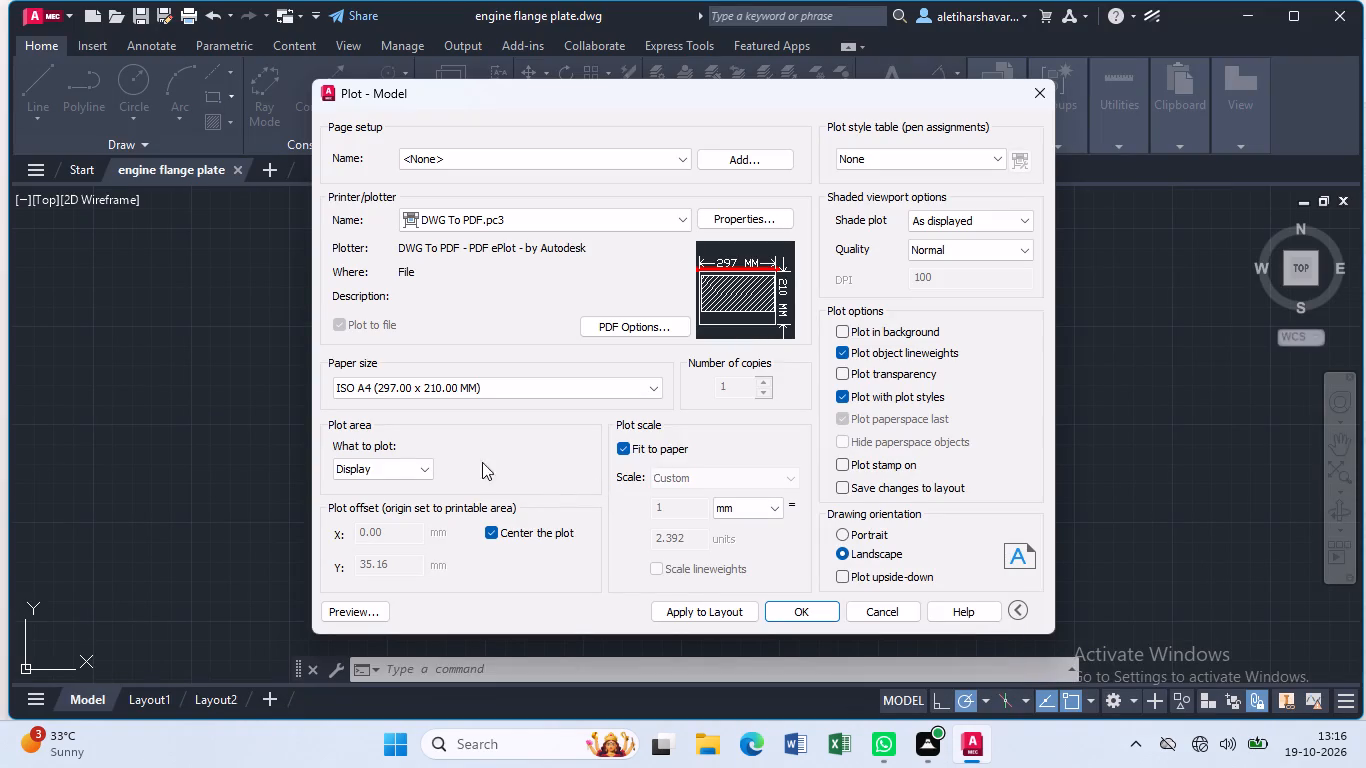
Define the plot area as a window enclosing the whole flange plate with all its dimensions.
click(423, 468)
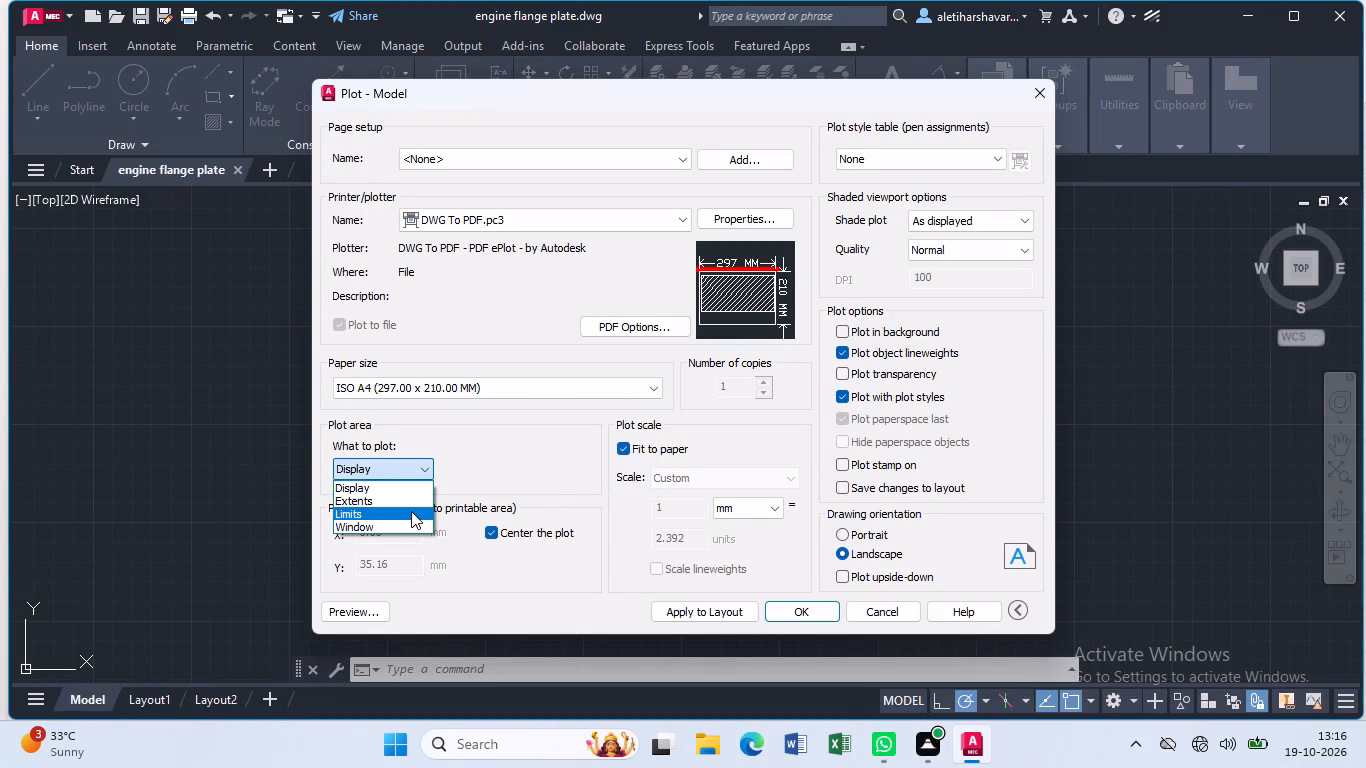
click(409, 521)
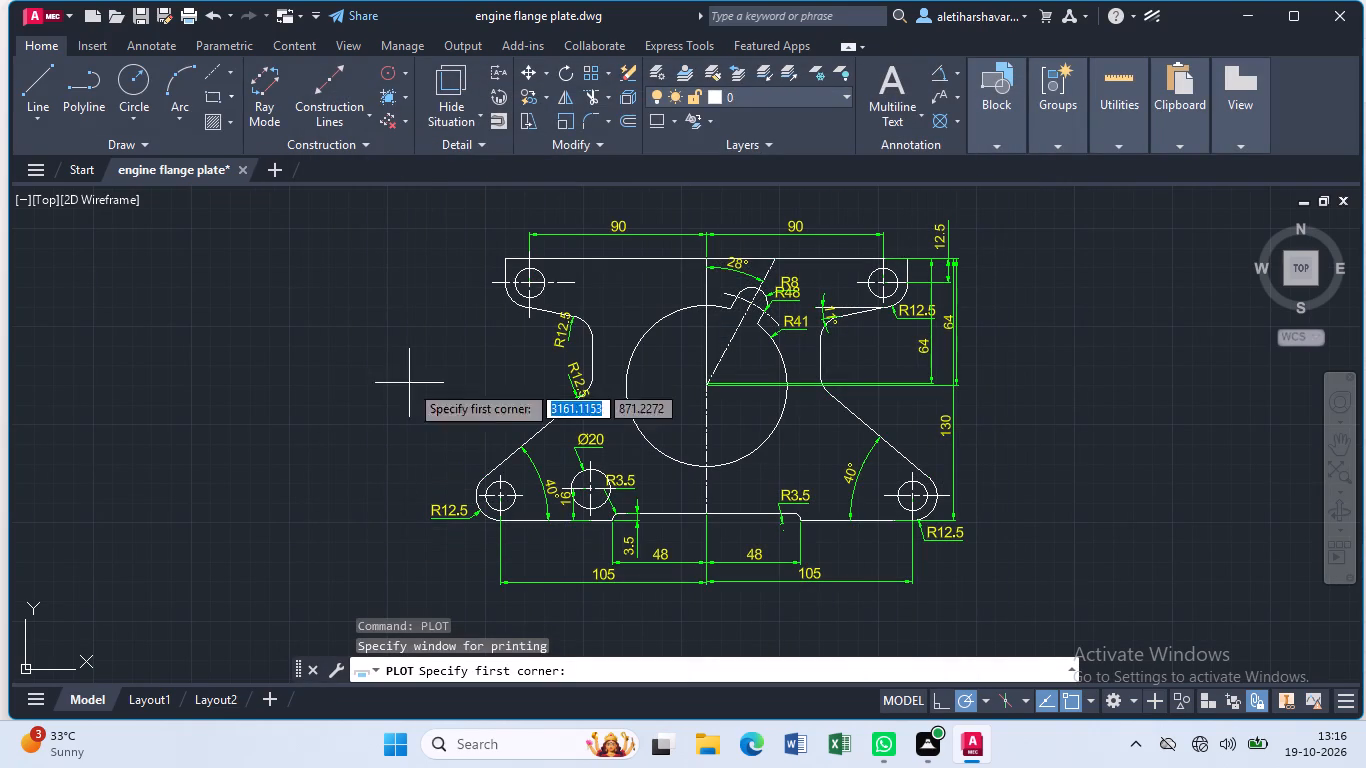
click(430, 205)
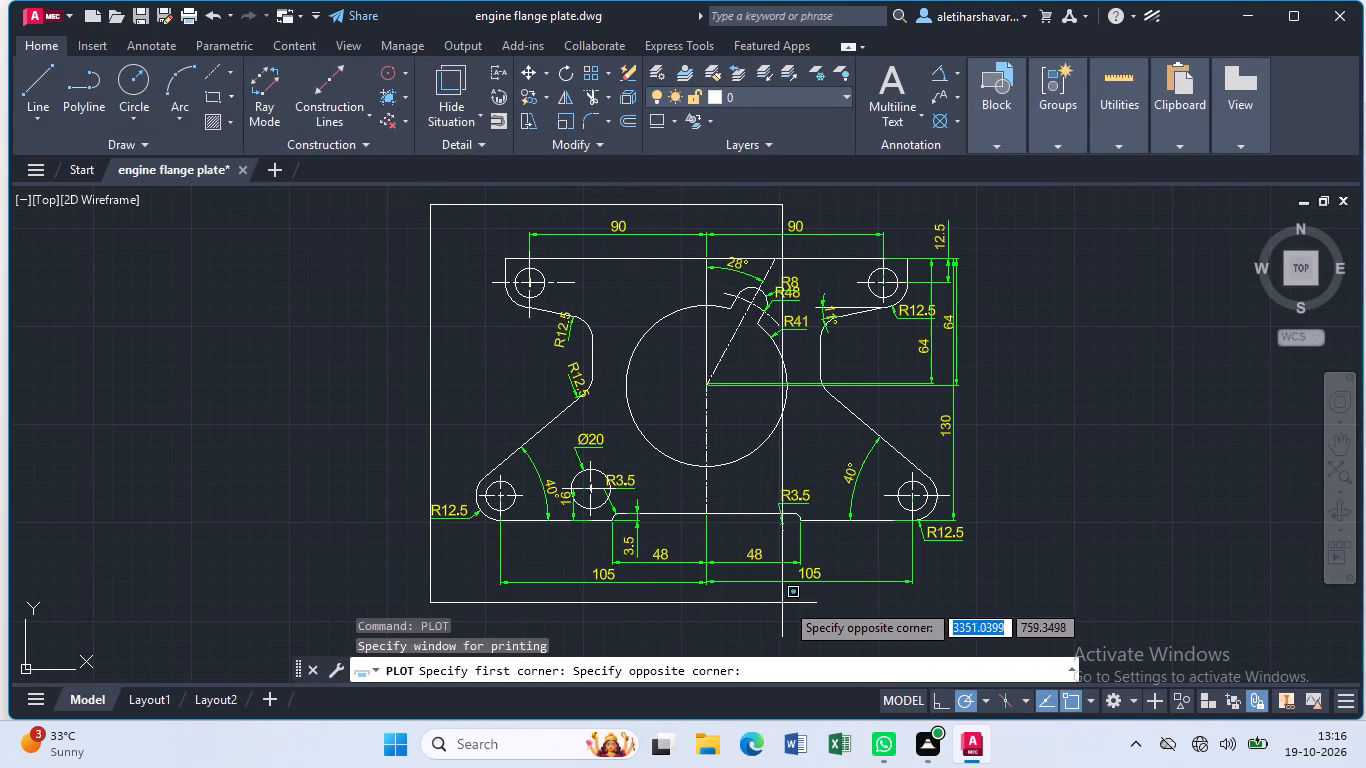
click(983, 594)
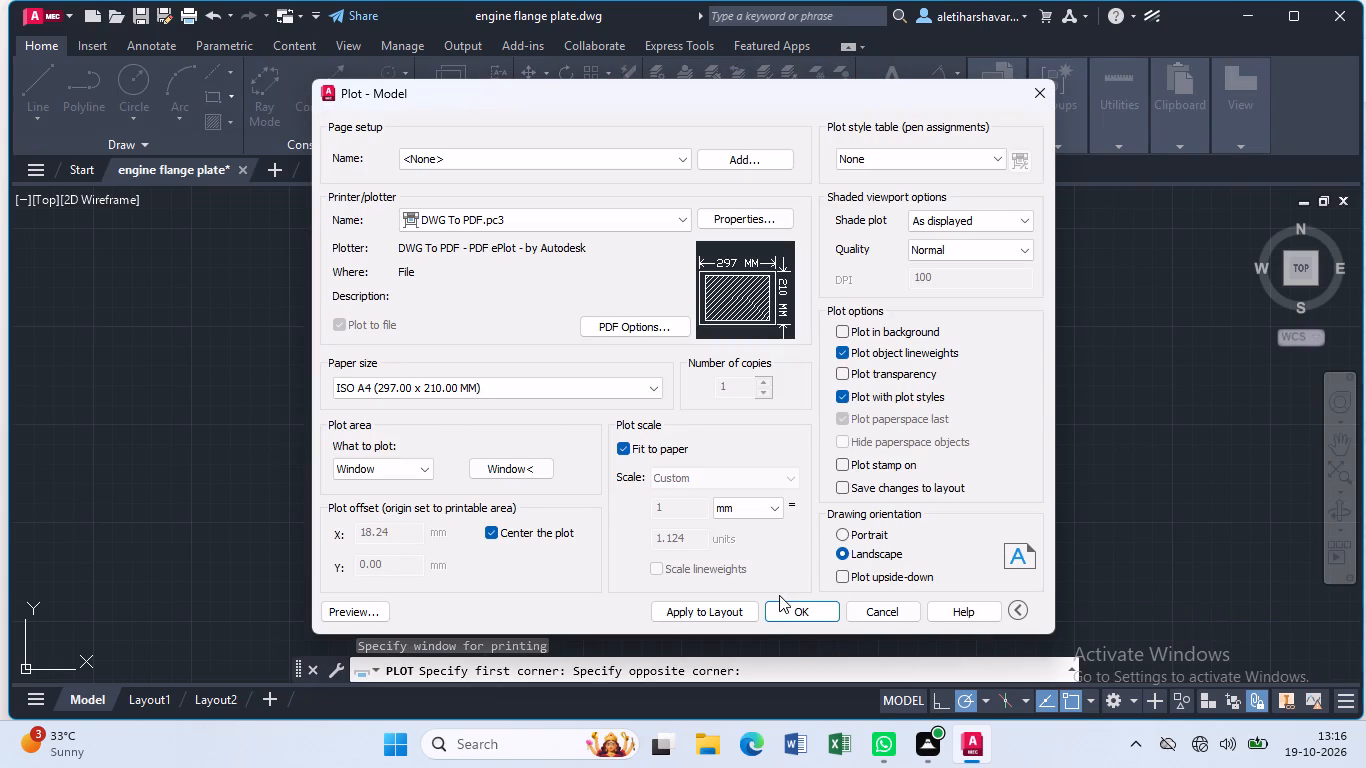
Plot the drawing to a PDF in the Documents folder, keeping the suggested file name.
click(796, 616)
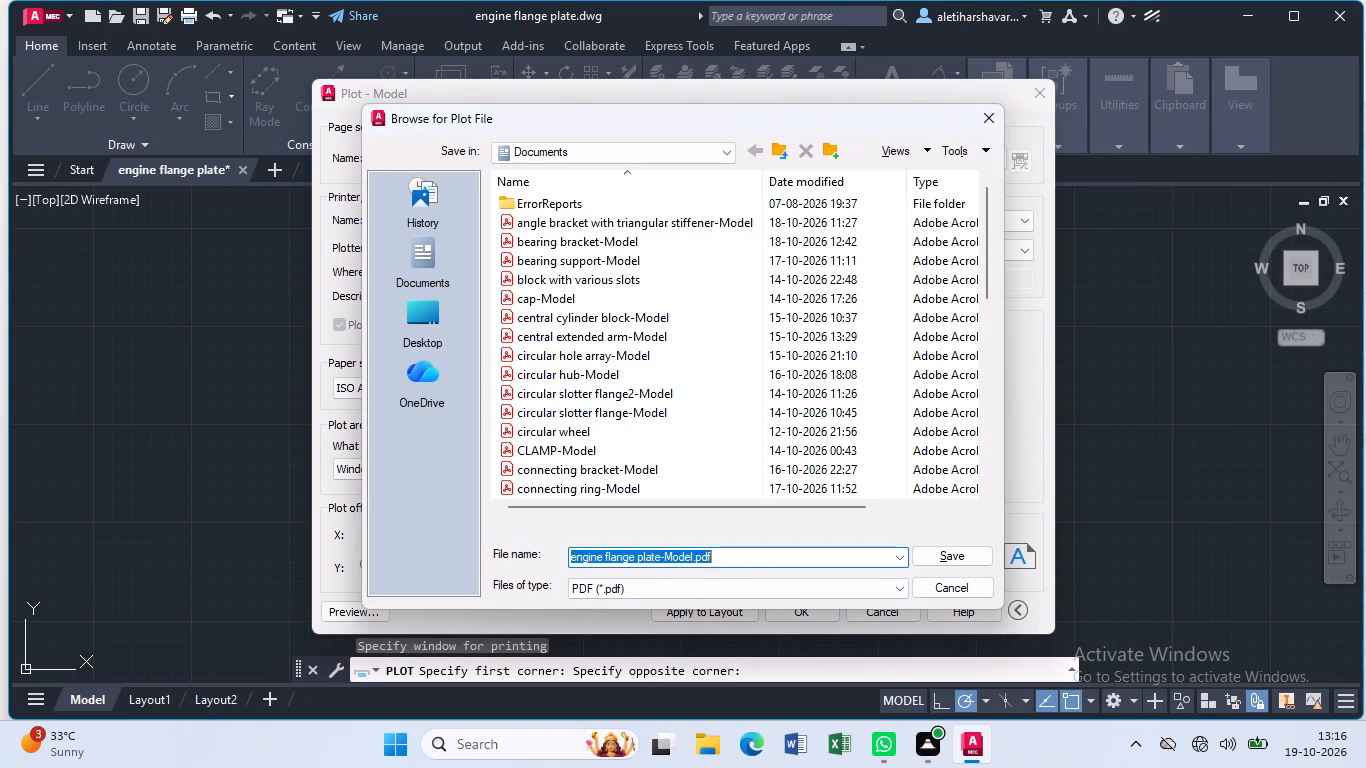
click(952, 560)
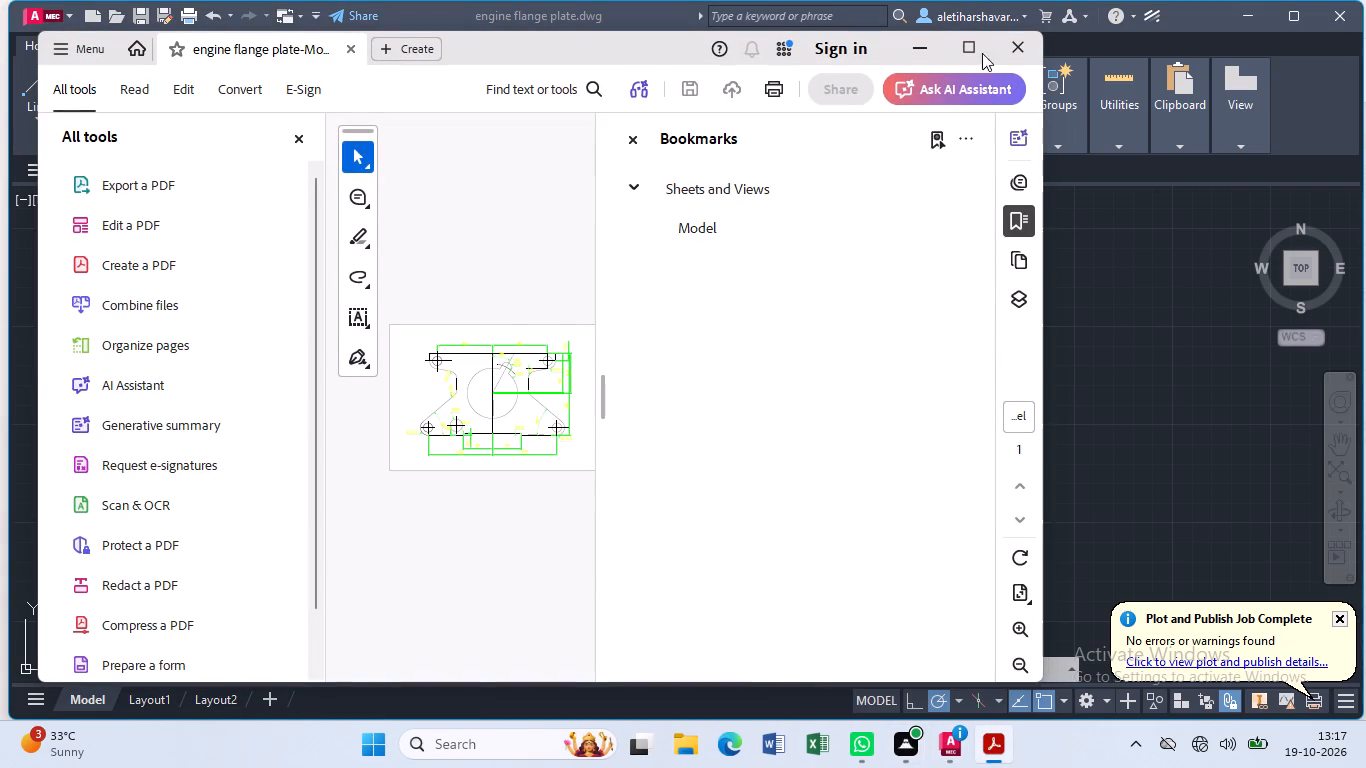
Close the plotted PDF in Acrobat and return to the flange plate drawing in AutoCAD.
click(1025, 54)
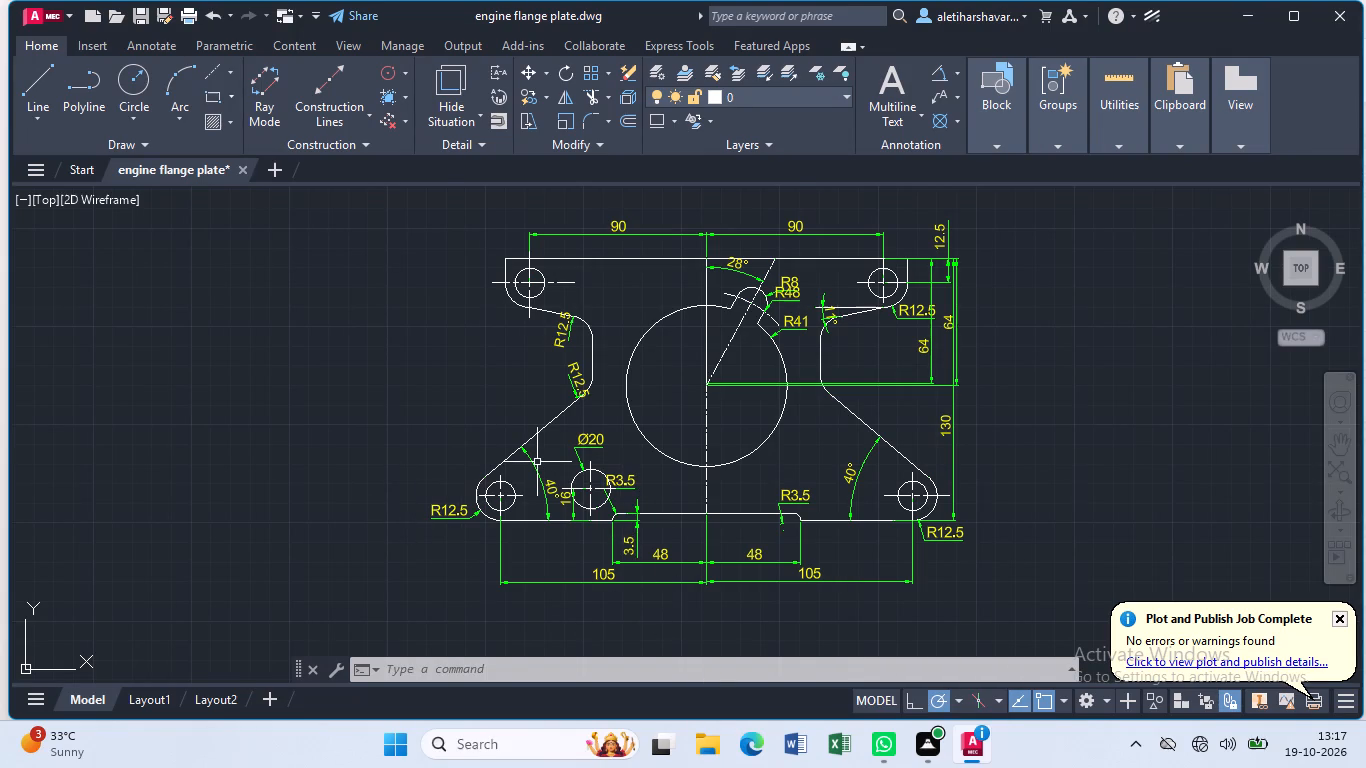
Add diameter dimensions to the flange plate's lower-left and upper-left corner holes, placed outside the outline.
scroll(545, 463, up, 3)
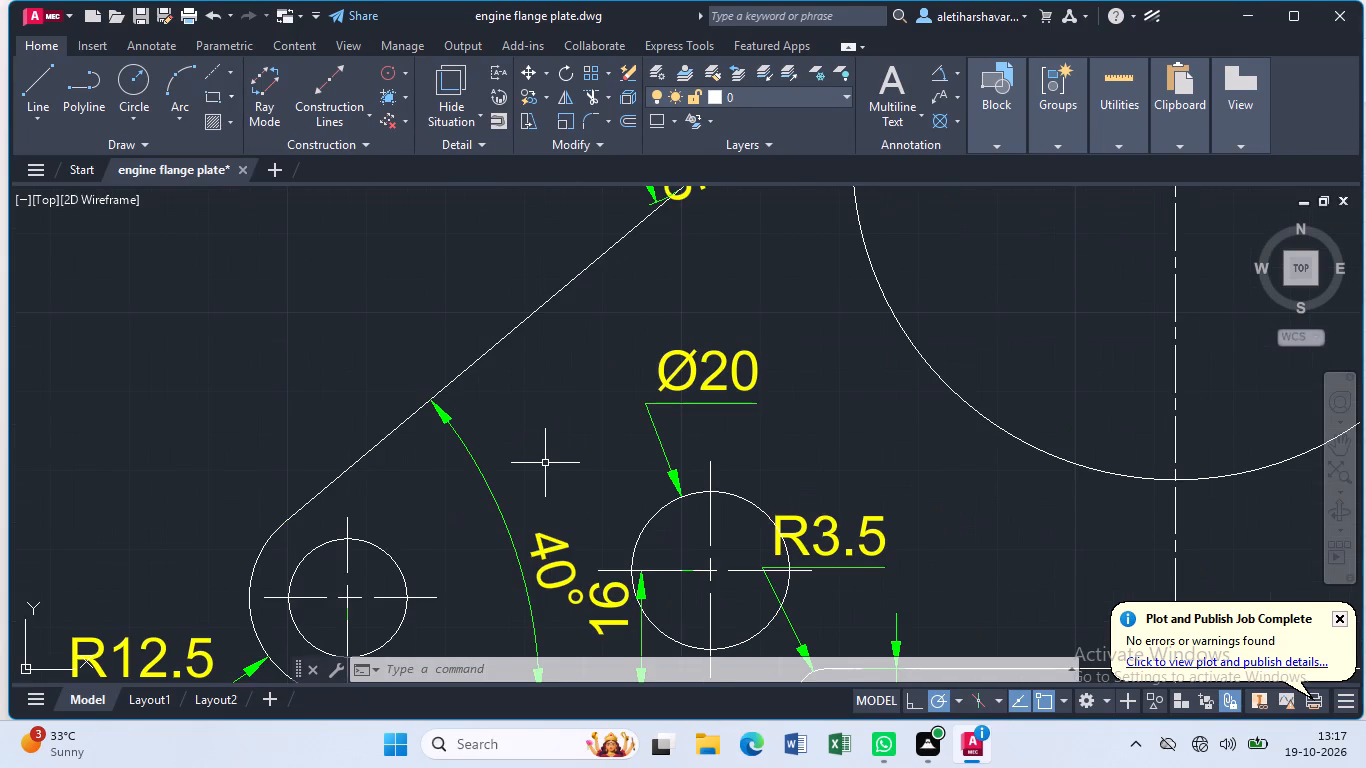
scroll(545, 463, down, 3)
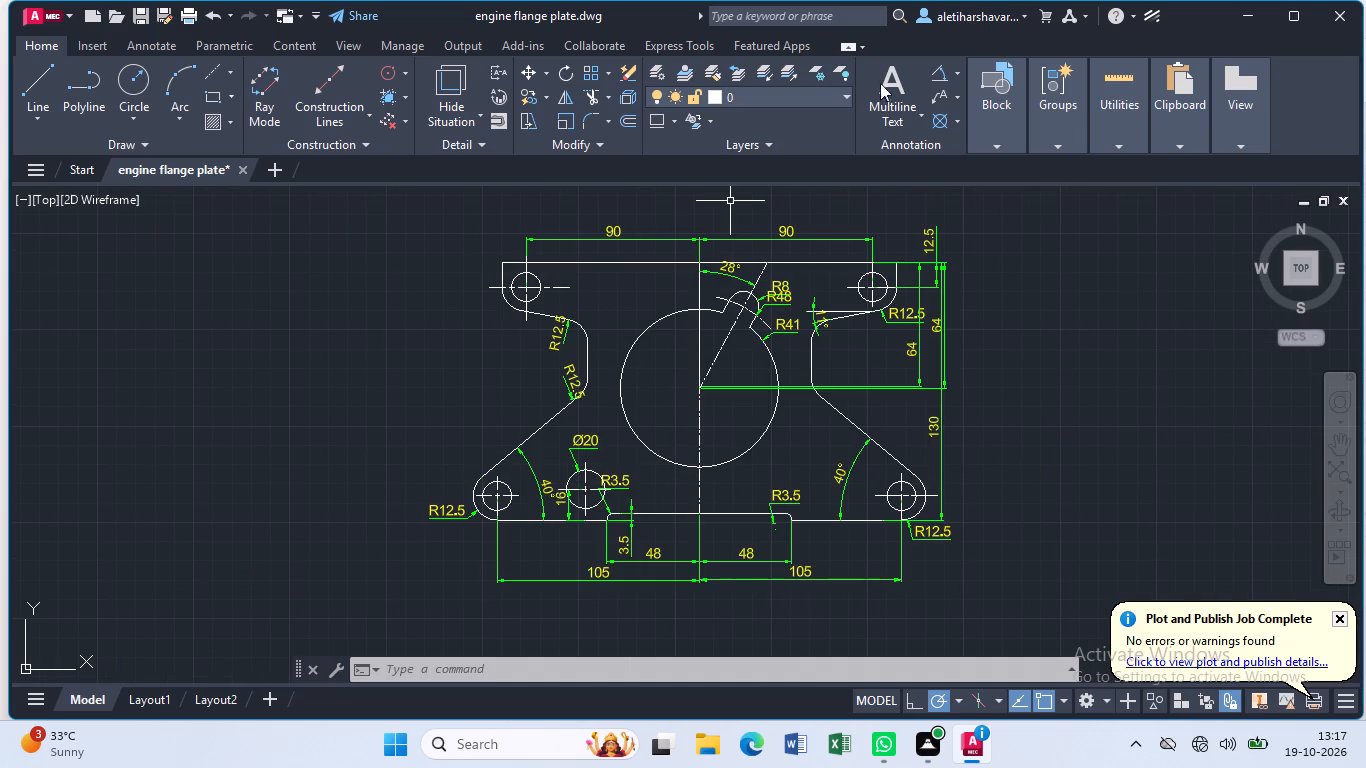
click(956, 71)
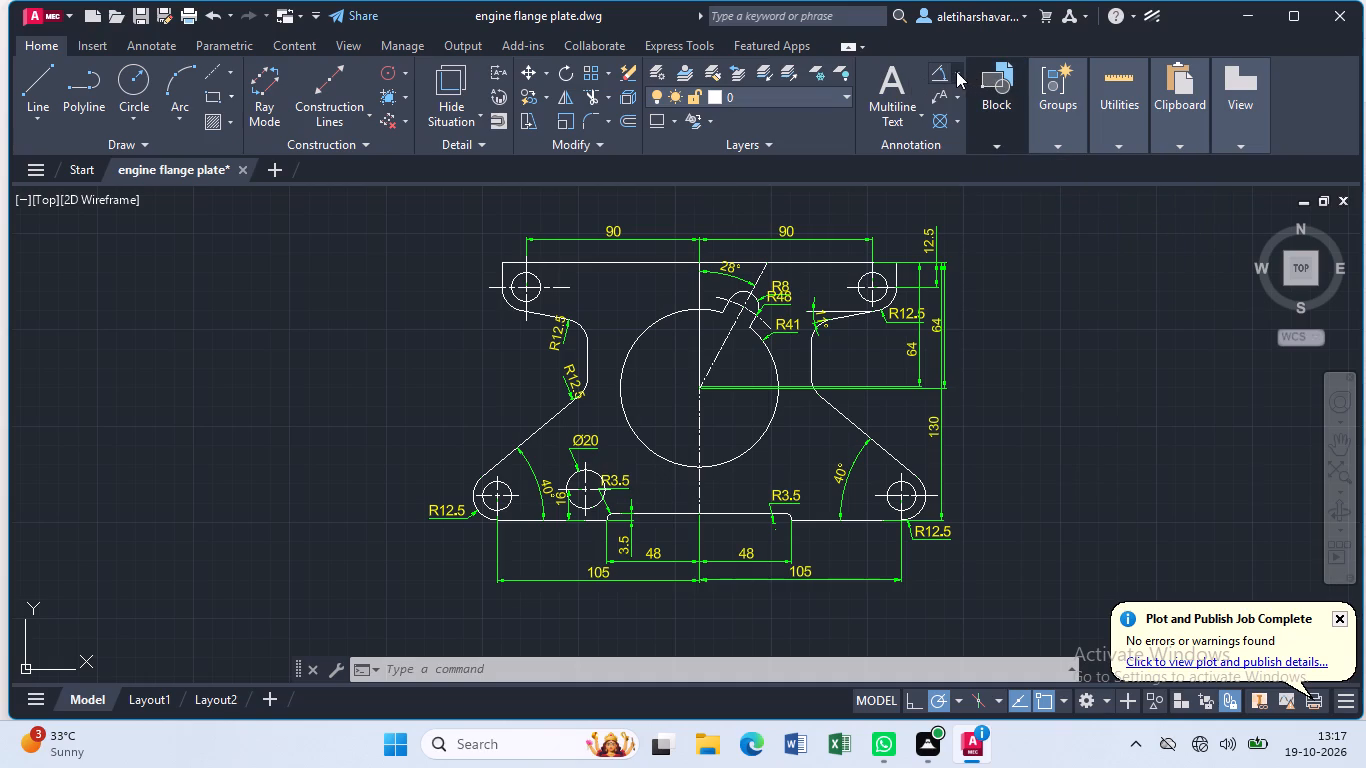
click(983, 471)
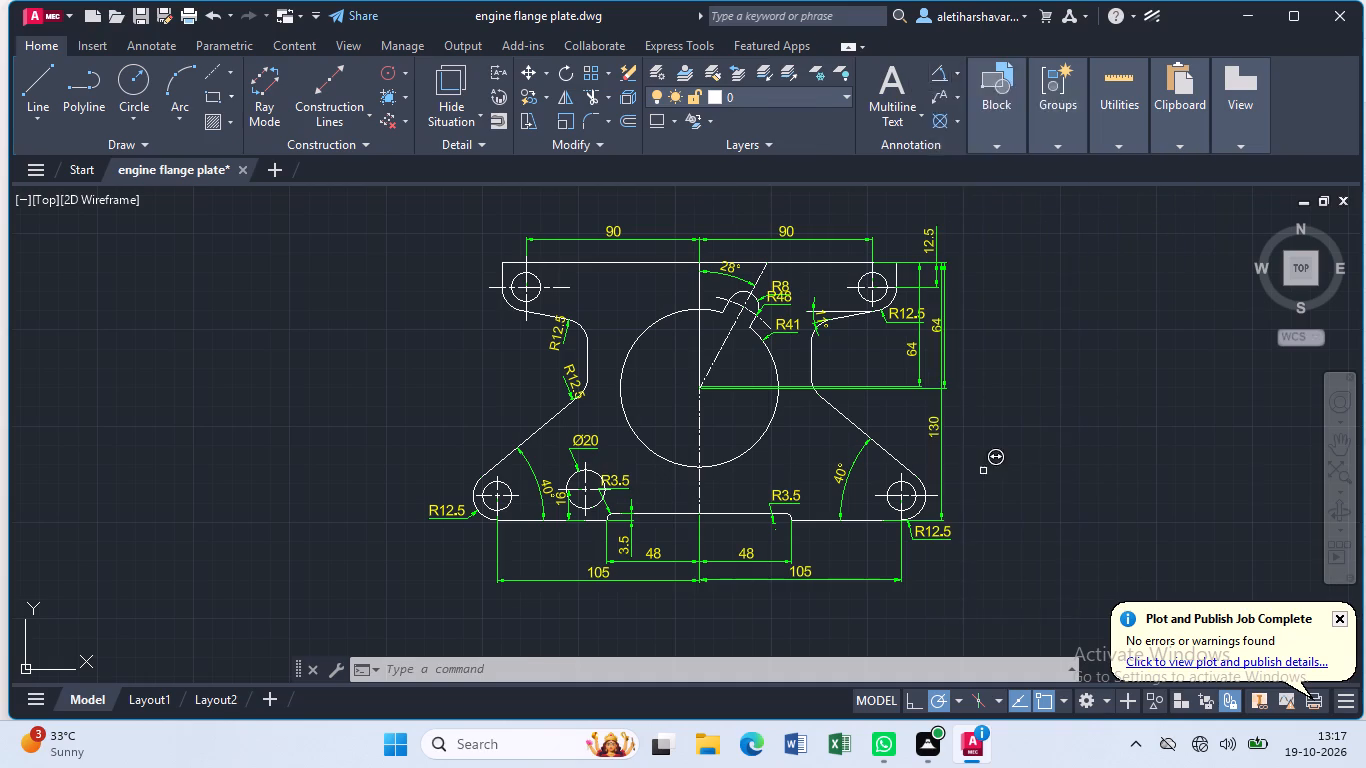
click(507, 508)
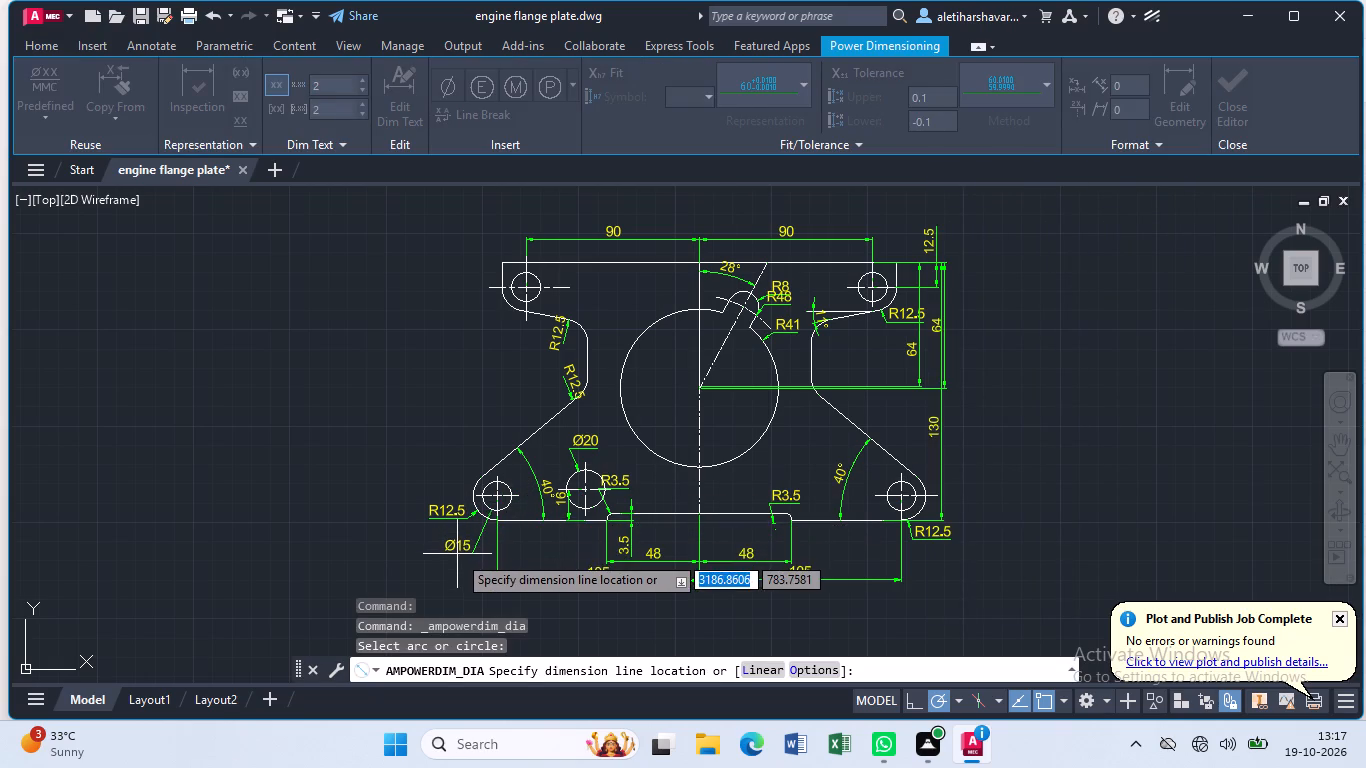
click(457, 554)
key(Return)
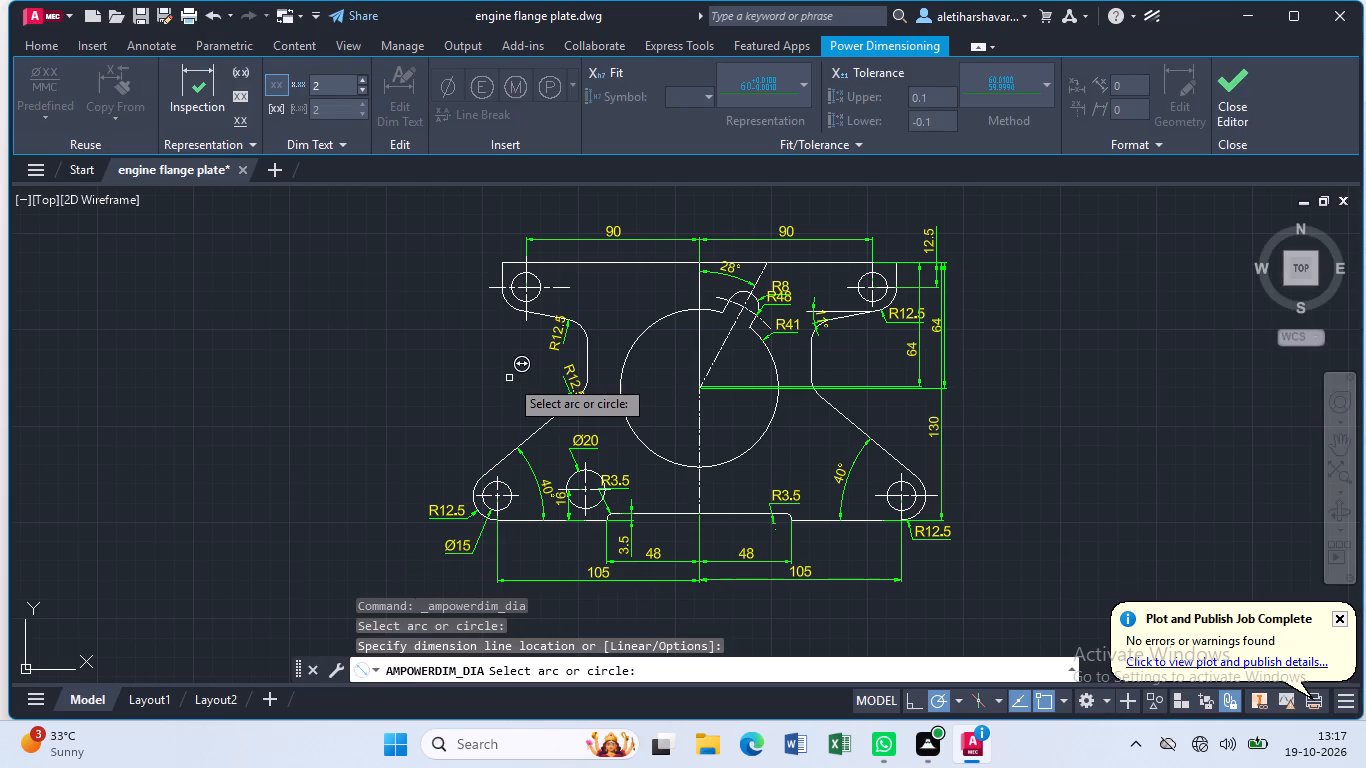
click(517, 296)
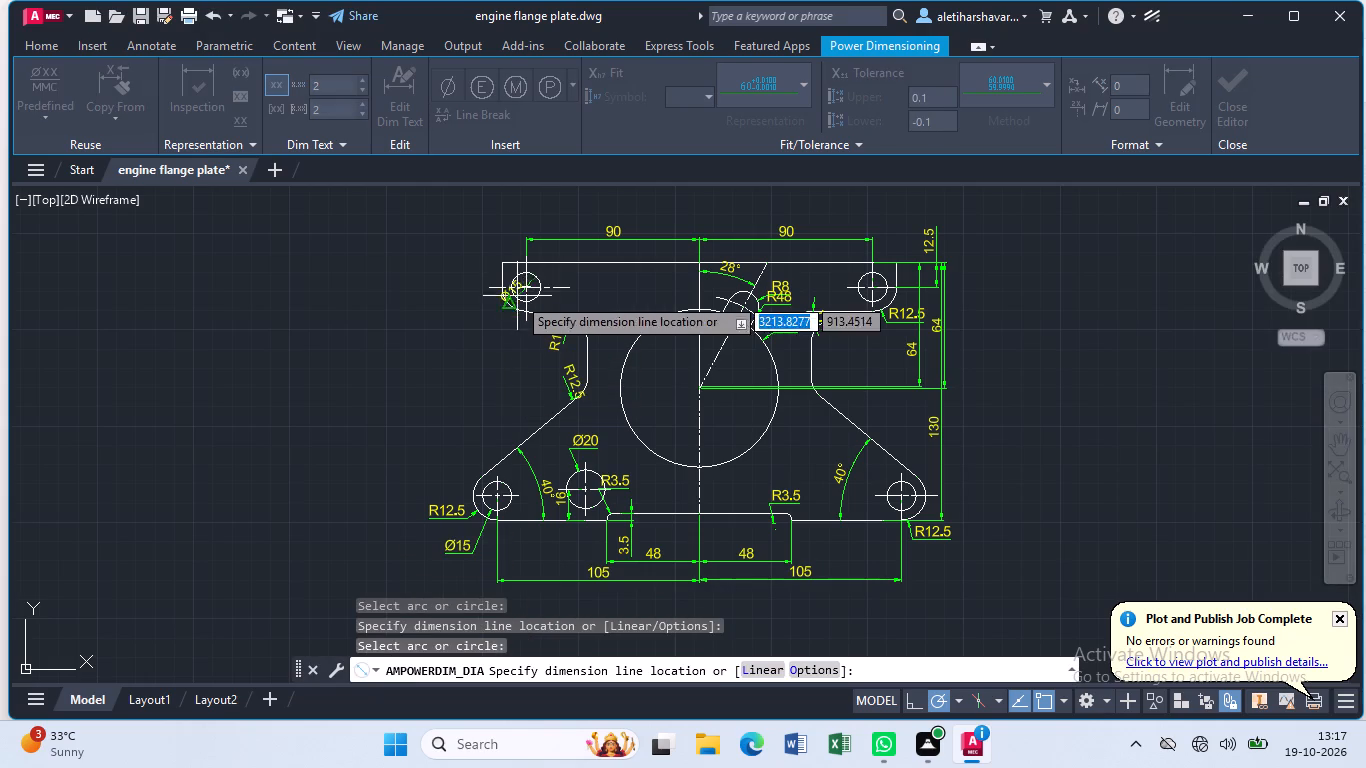
click(467, 320)
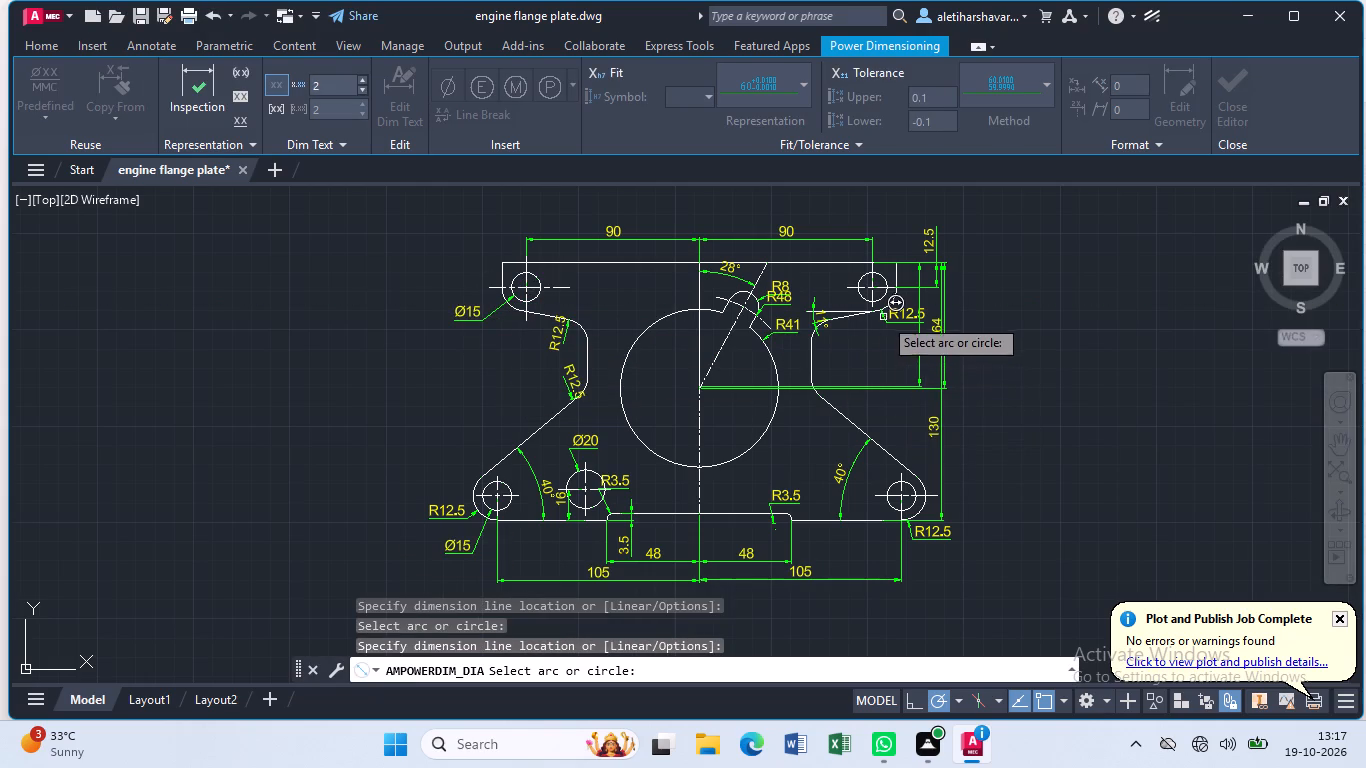
Add diameter dimensions to the upper-right hole, placed below it, and the lower-right hole, placed outside the plate, finishing the dimensioning.
click(884, 293)
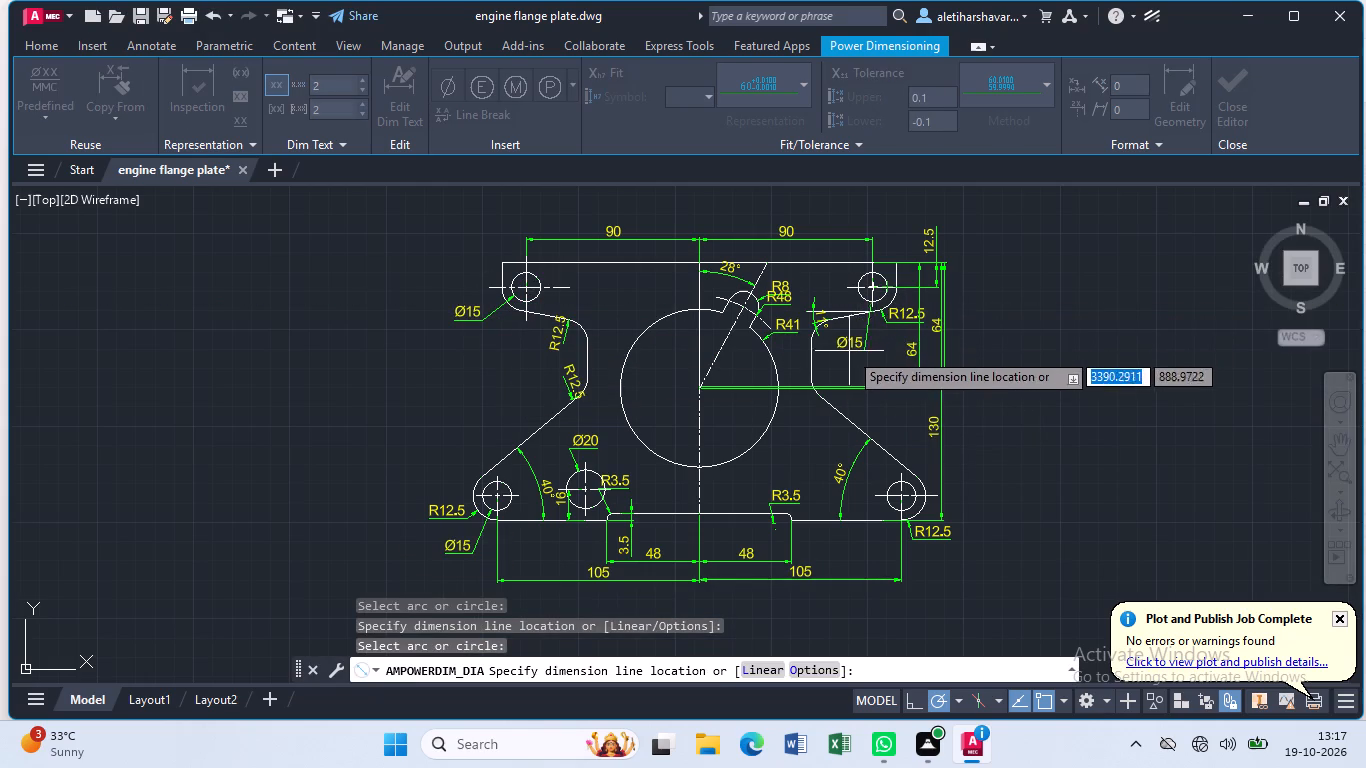
click(848, 352)
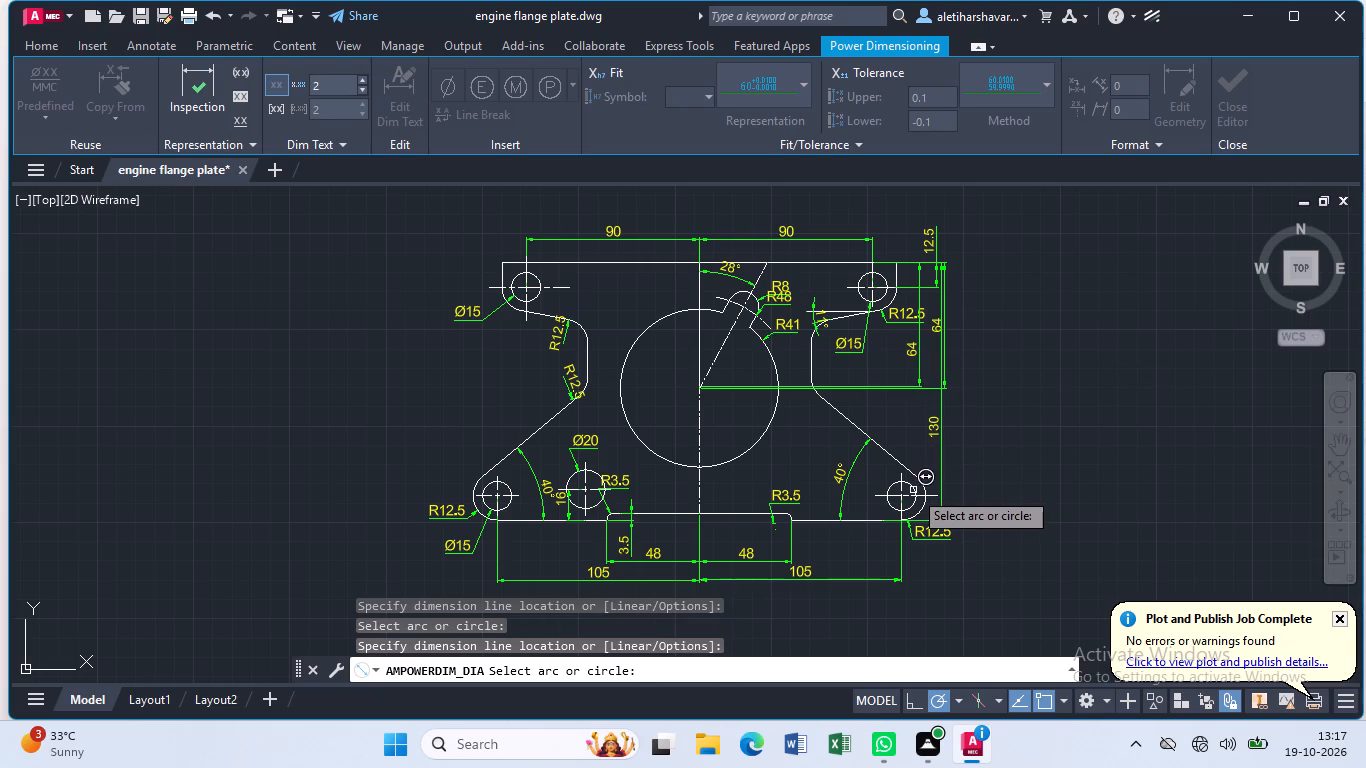
click(913, 490)
click(966, 481)
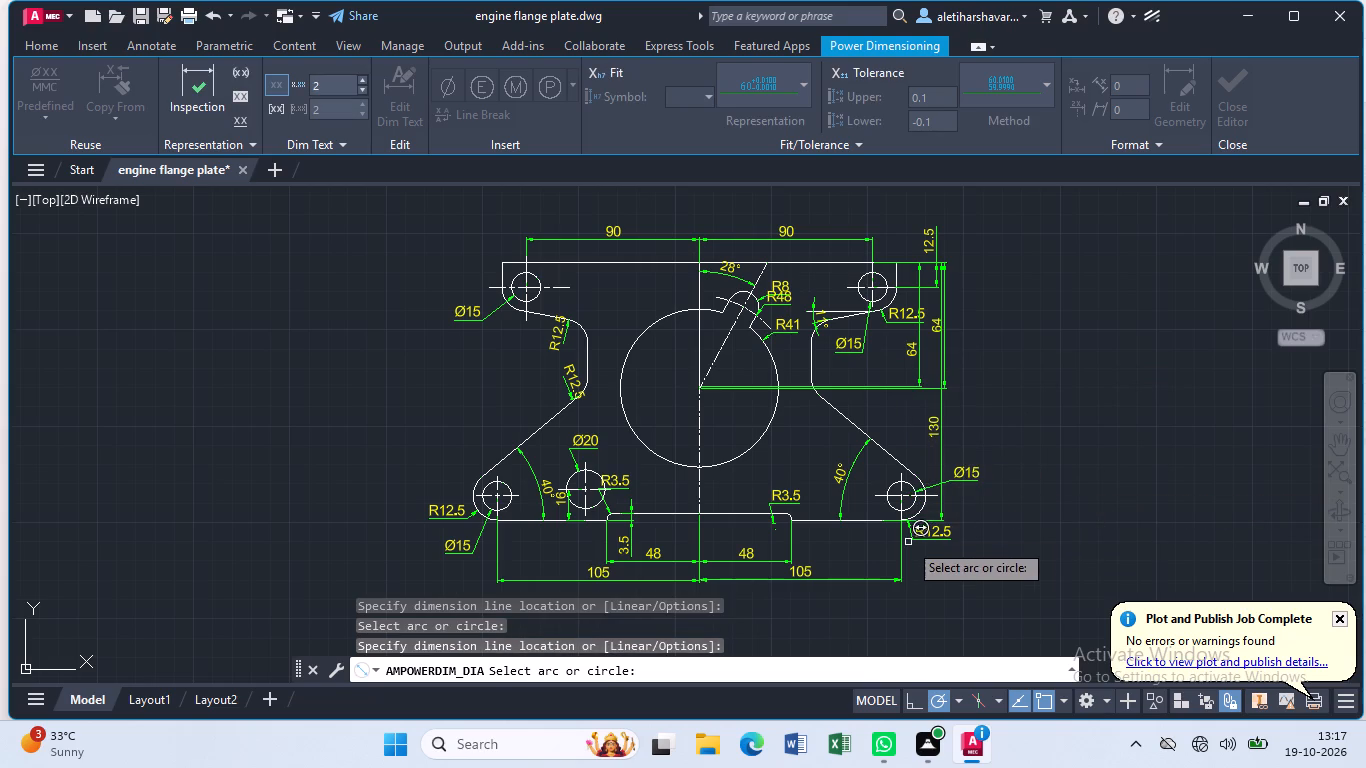
key(Escape)
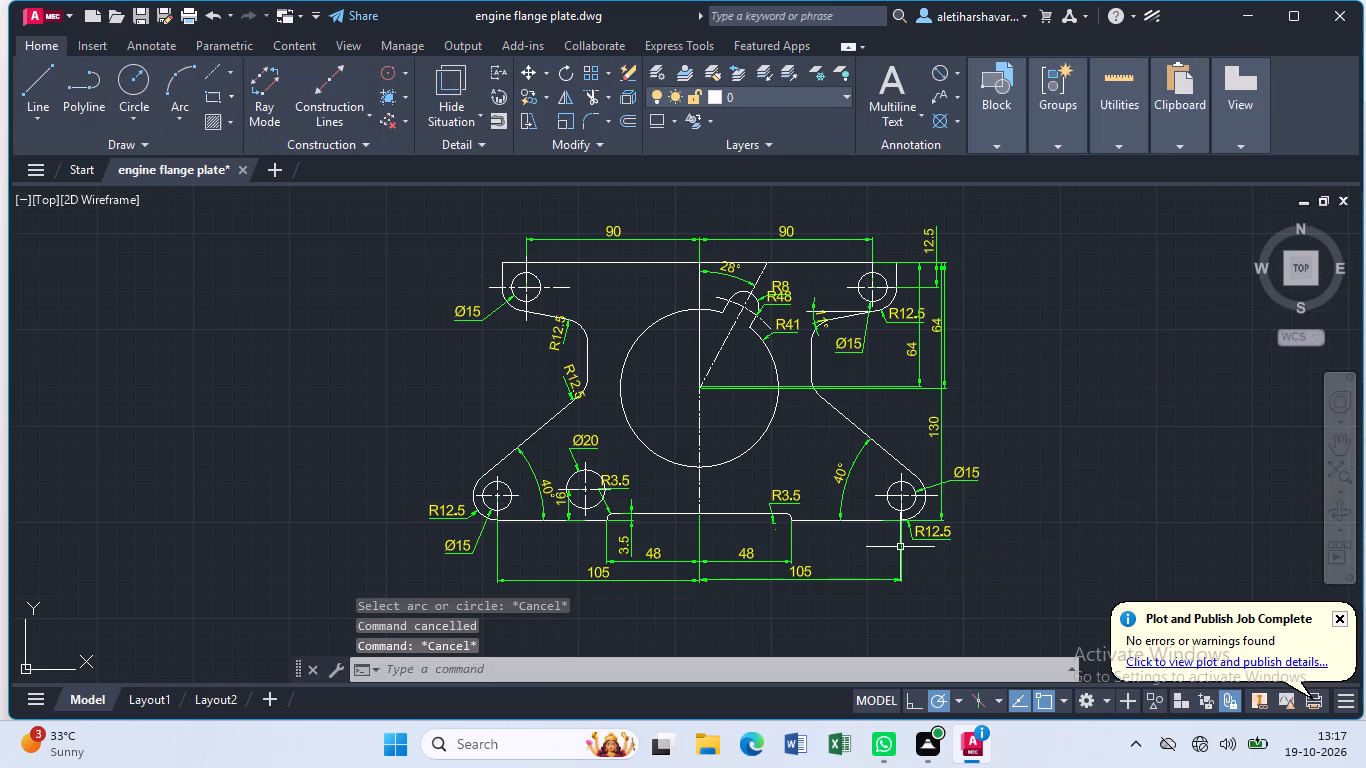
Save the drawing with the added hole diameter dimensions.
key(ctrl+s)
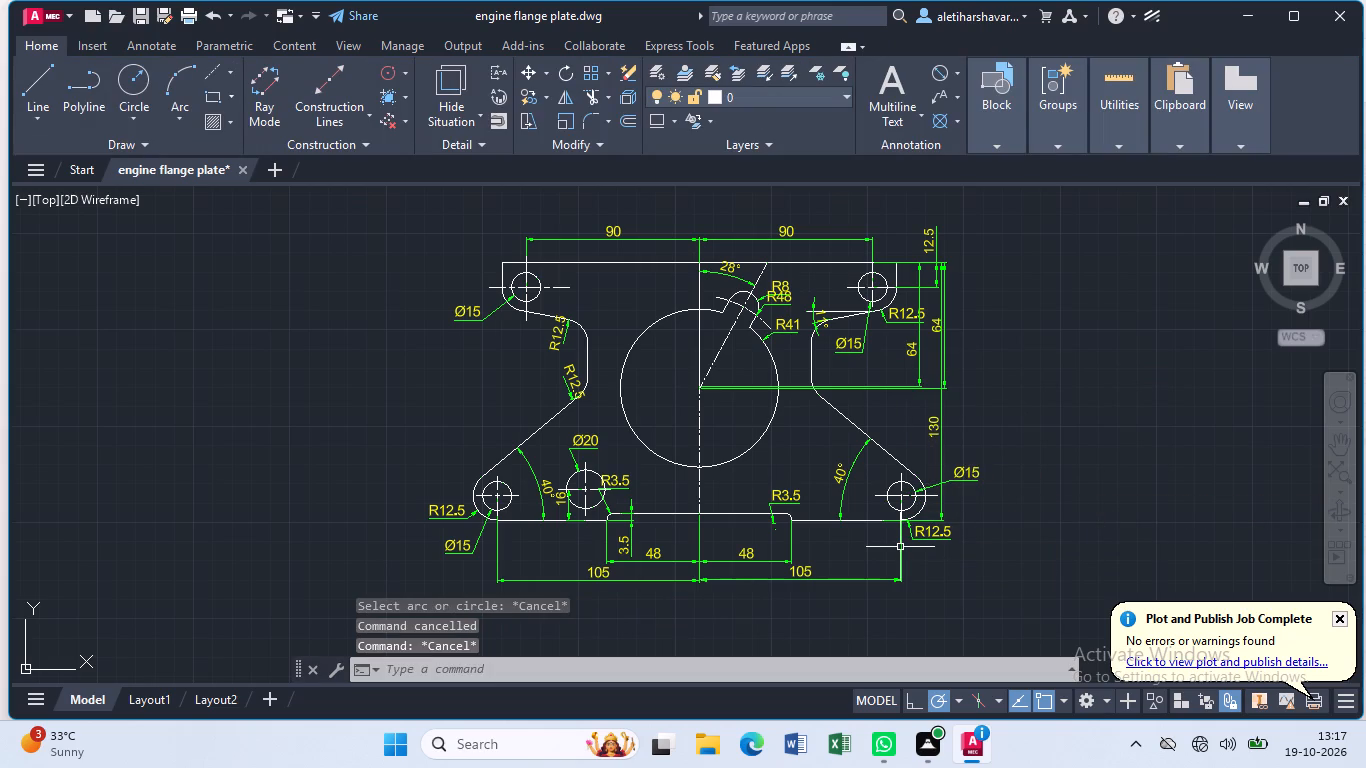